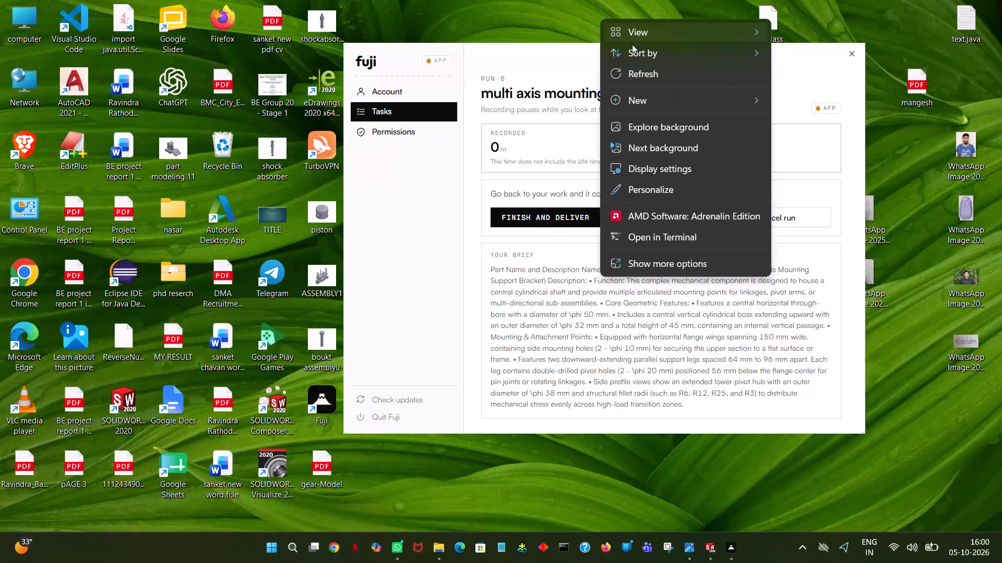
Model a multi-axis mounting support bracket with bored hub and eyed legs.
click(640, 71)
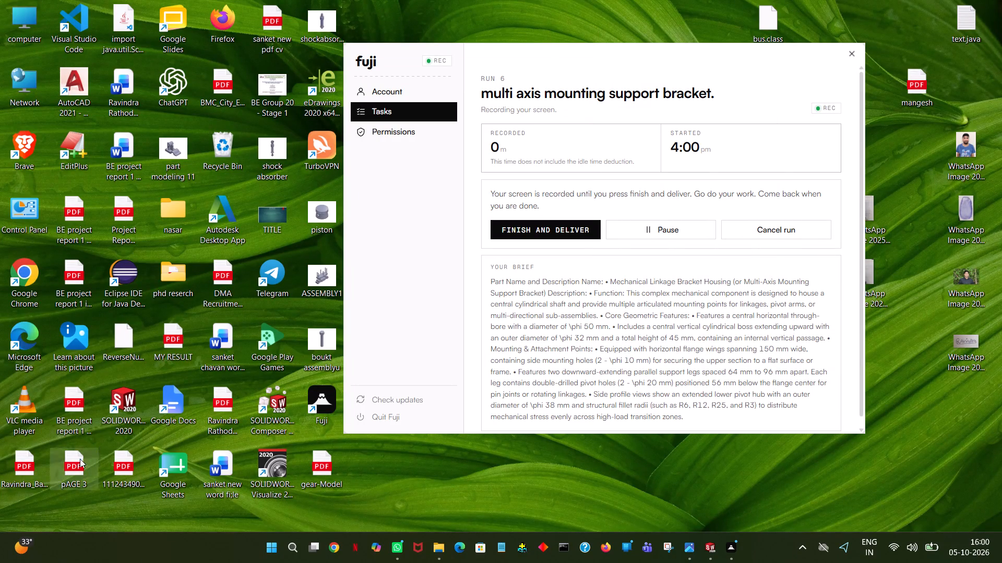
Launch a new session of SOLIDWORKS 2020 from the desktop.
double_click(123, 409)
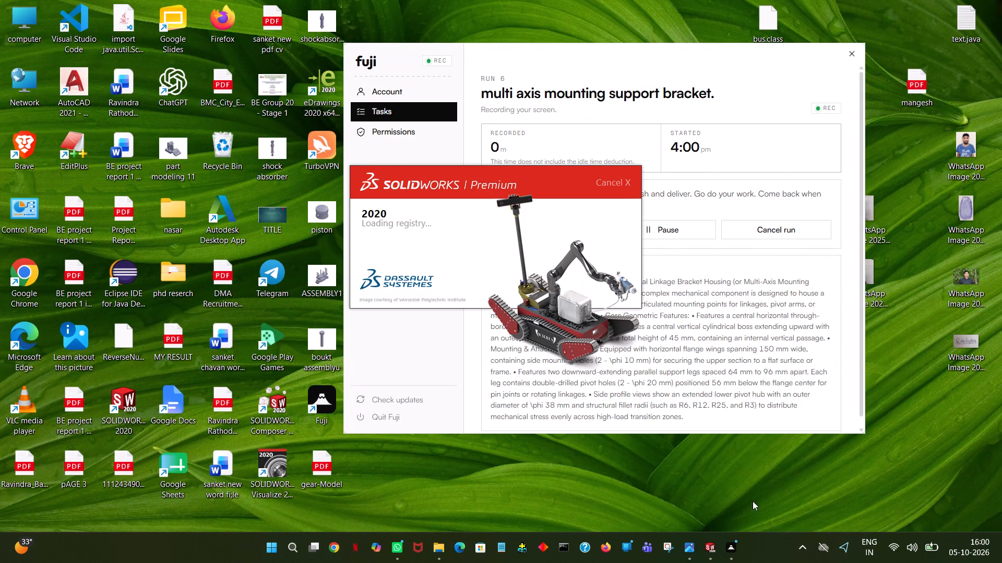
Switch to the already running SOLIDWORKS session with the split clamp mount part and close it.
click(712, 553)
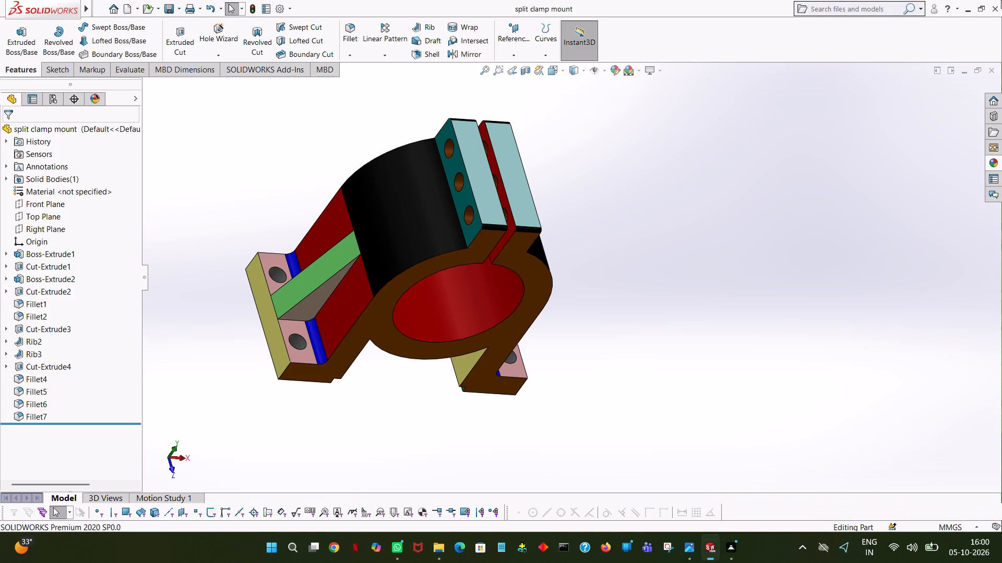
click(993, 11)
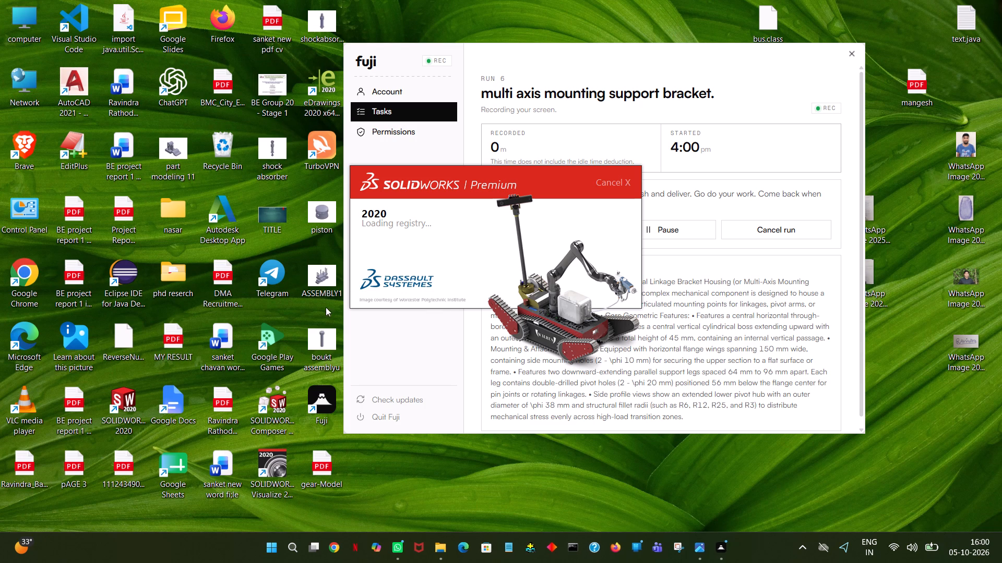
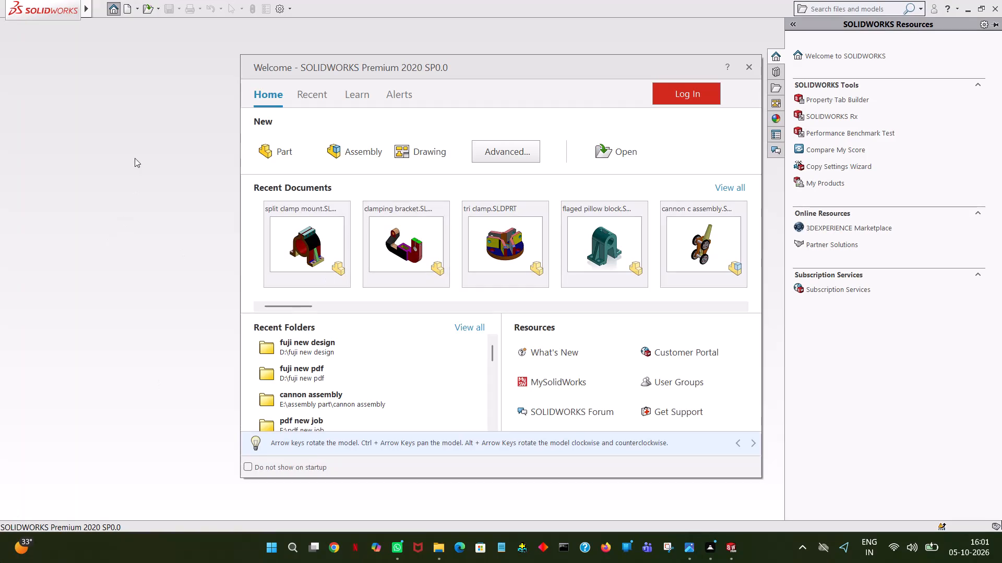
Create a new, empty part document for the mounting support bracket.
double_click(279, 148)
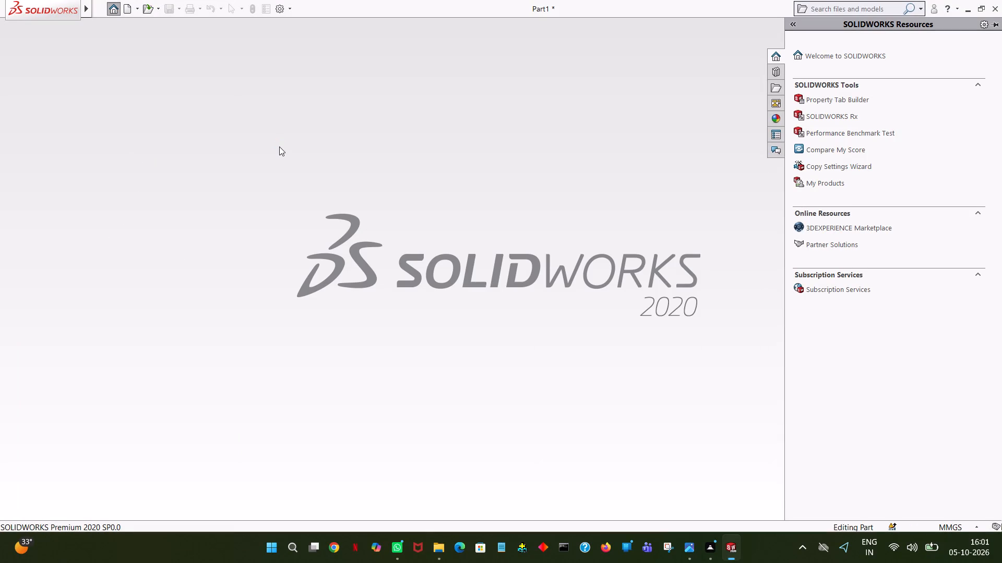
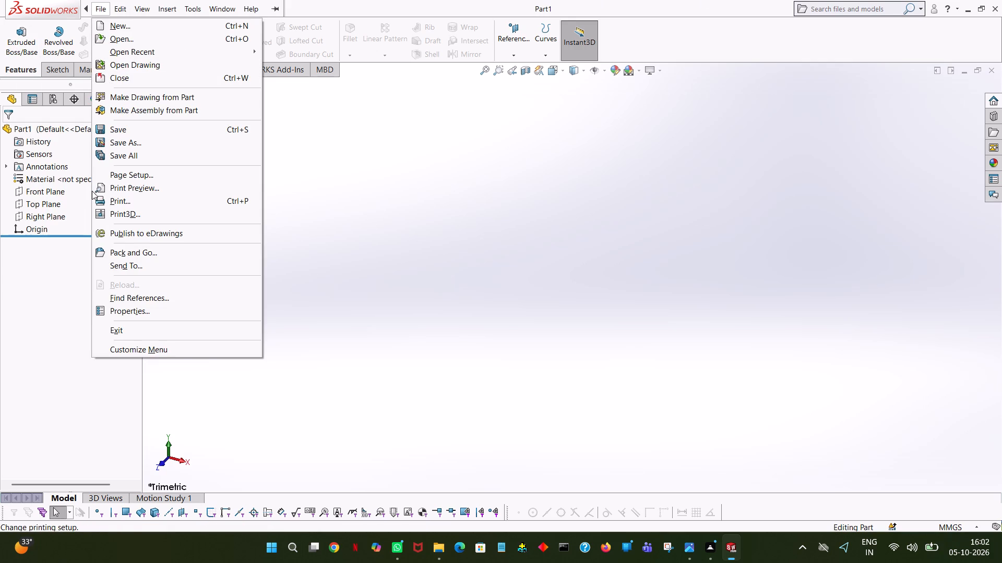
Start a new sketch on the Top Plane.
click(548, 238)
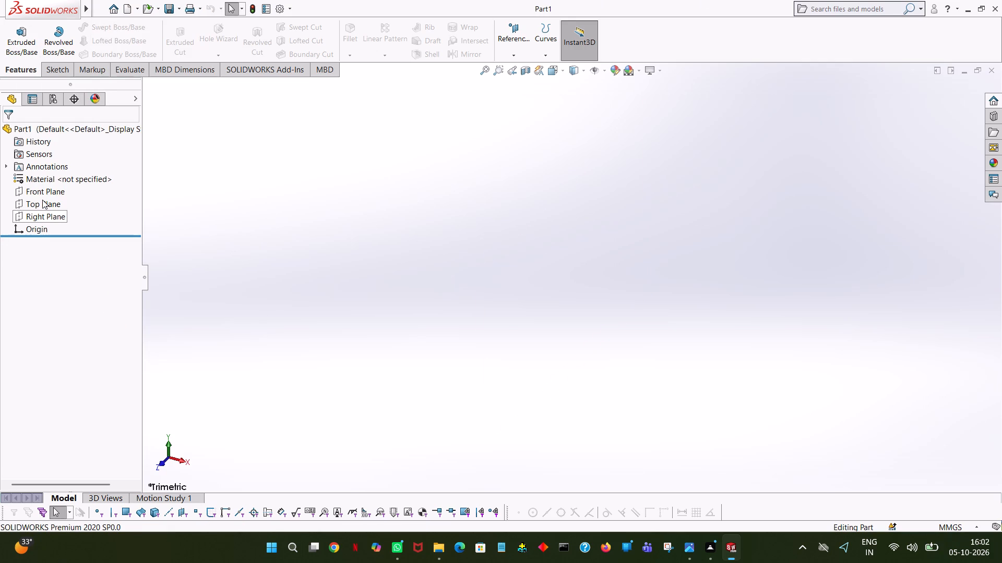
click(42, 200)
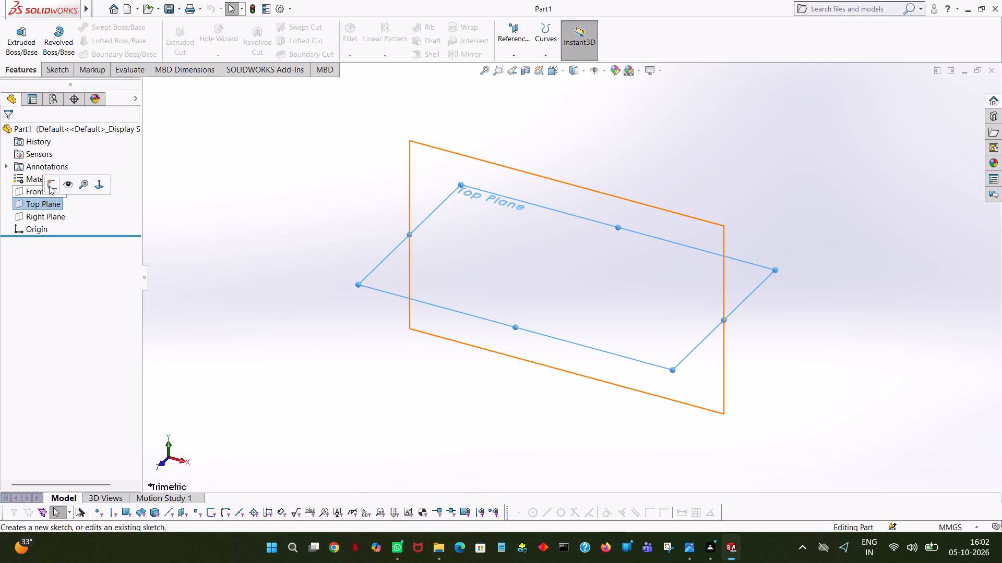
click(47, 203)
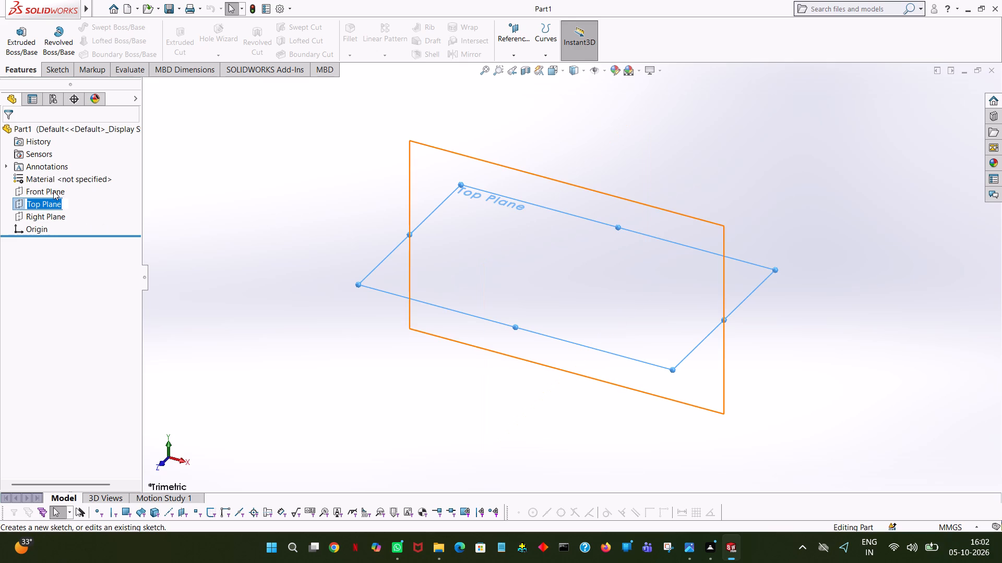
click(42, 204)
click(178, 223)
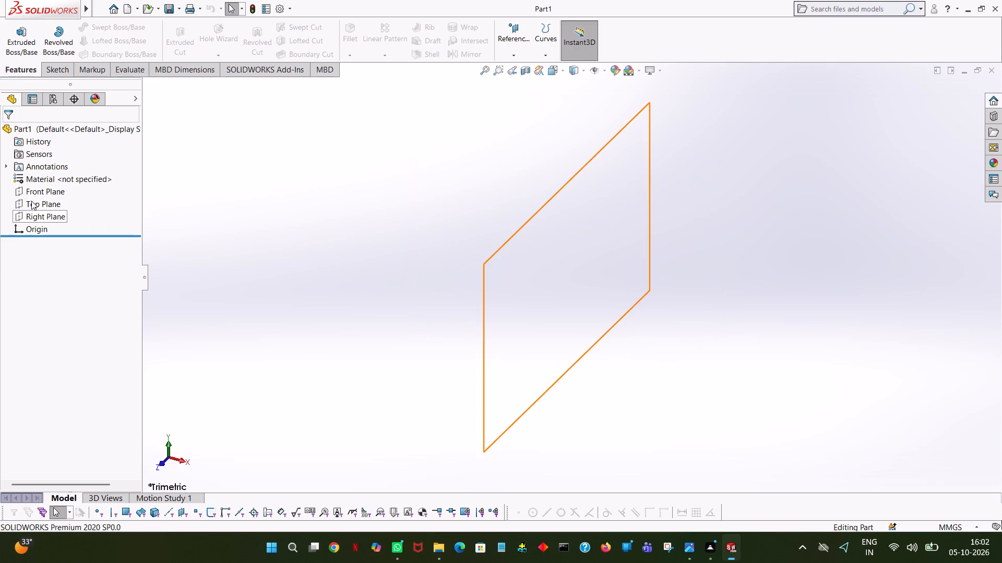
click(32, 200)
click(42, 188)
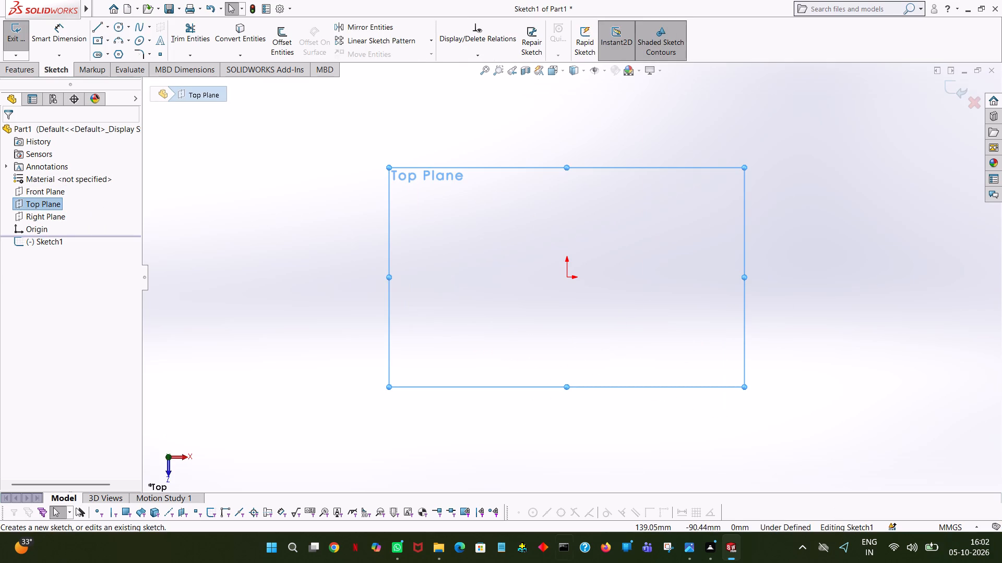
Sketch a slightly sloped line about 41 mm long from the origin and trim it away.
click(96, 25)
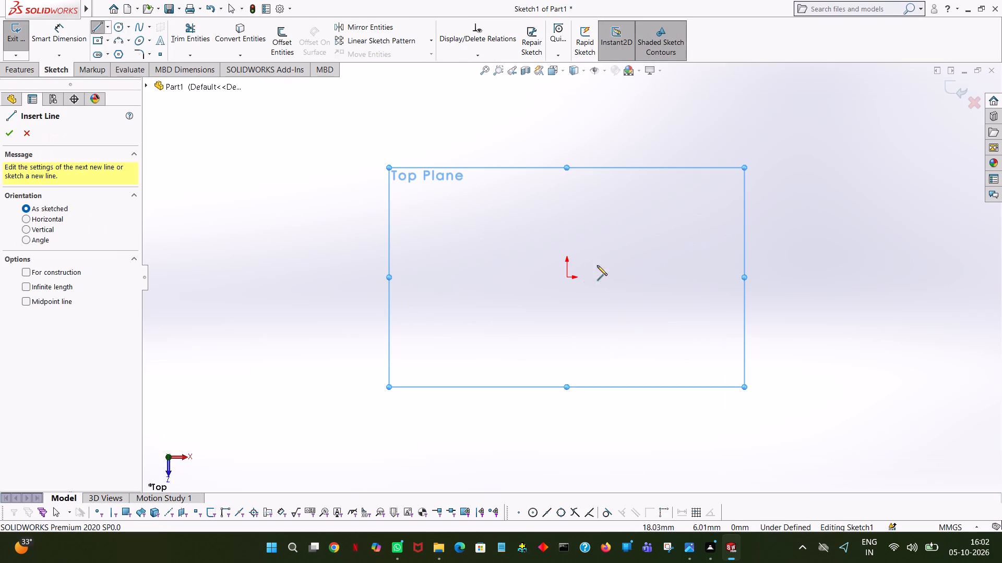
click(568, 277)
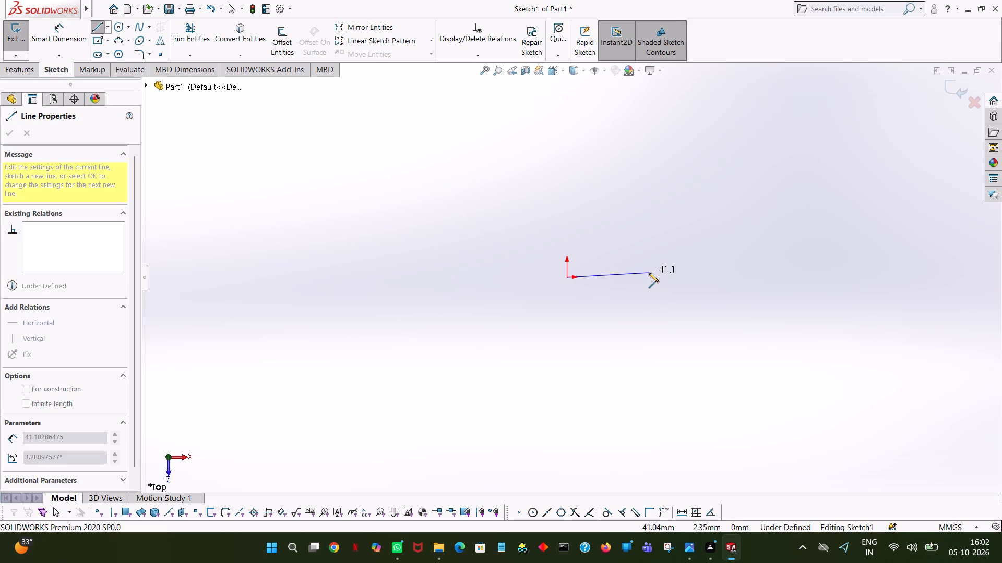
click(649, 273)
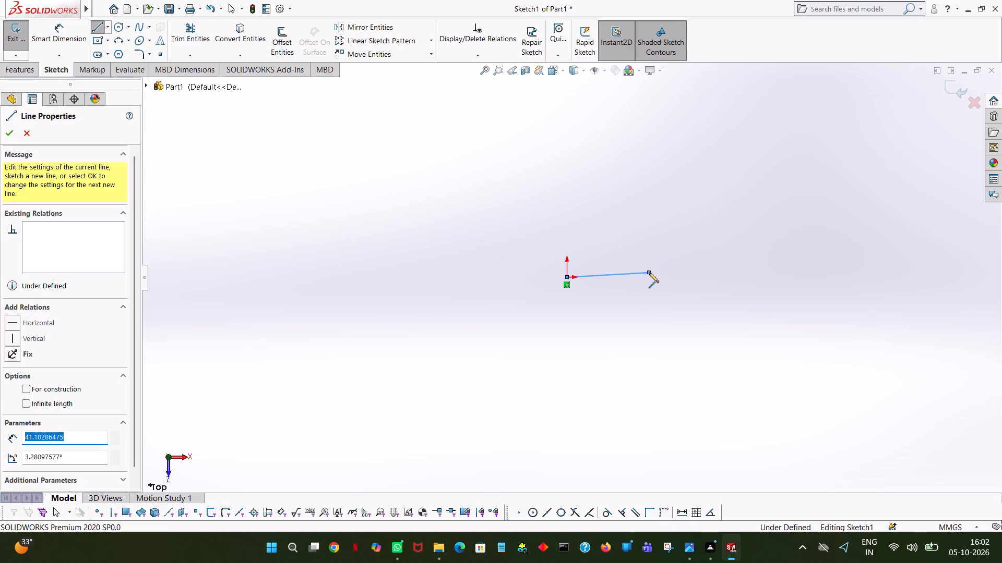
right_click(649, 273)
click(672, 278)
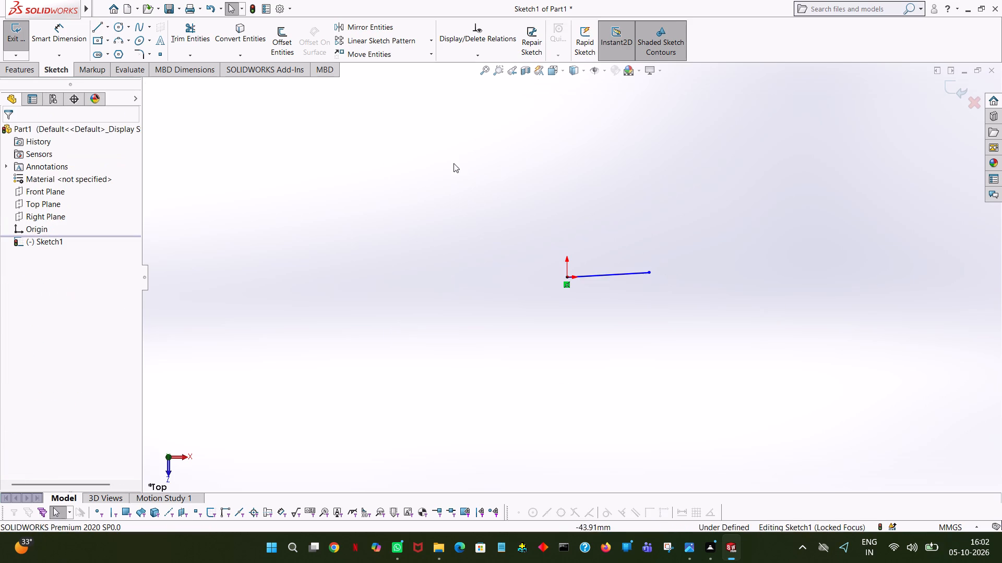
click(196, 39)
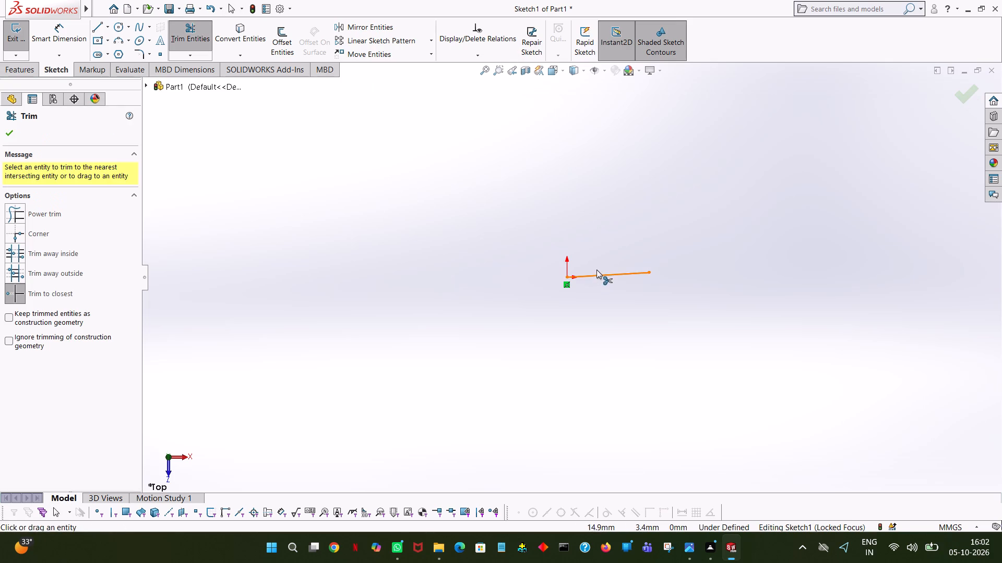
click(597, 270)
Sketch a horizontal line from the origin along positive X and set its length to 45 mm.
click(103, 27)
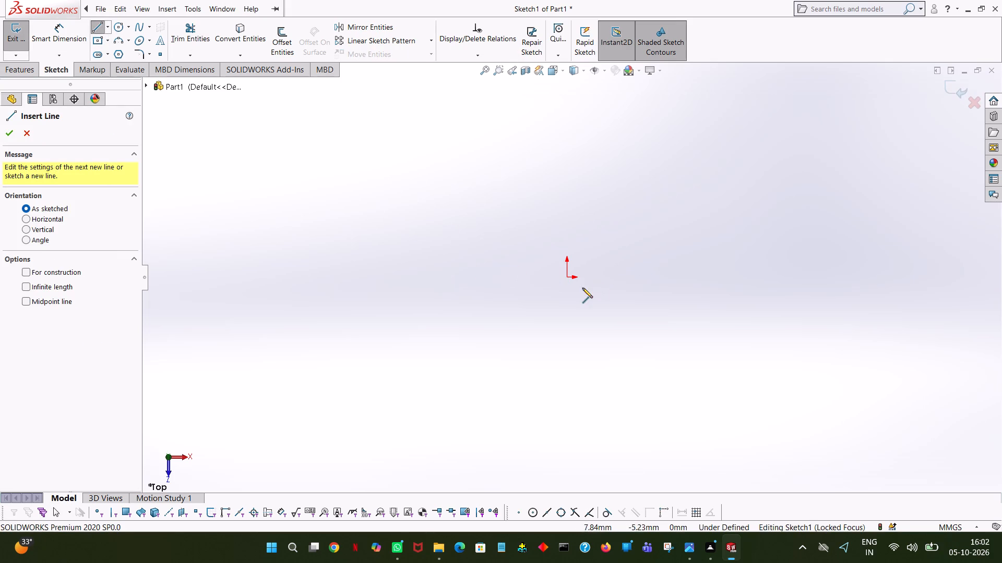
click(566, 276)
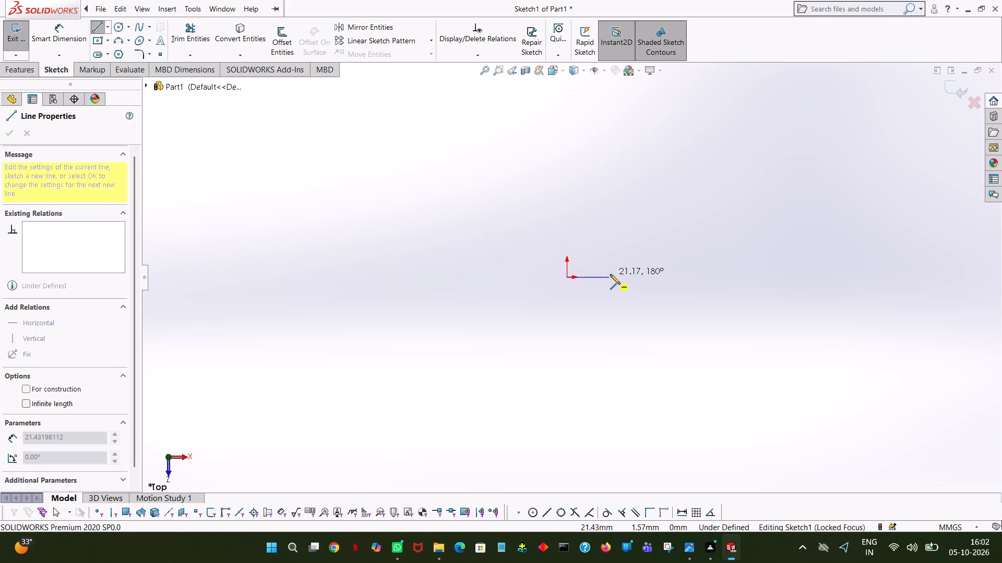
click(610, 274)
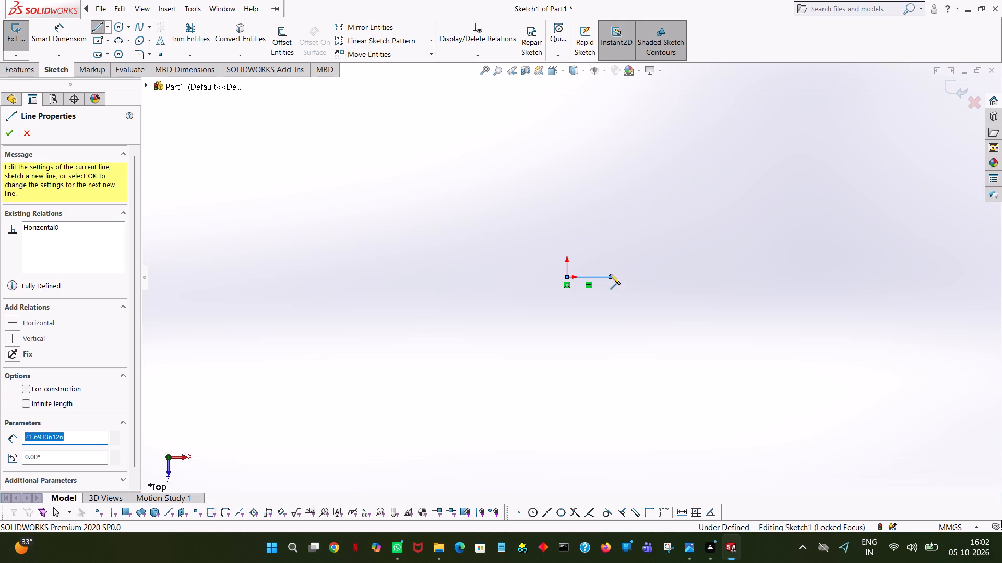
text(45)
key(Return)
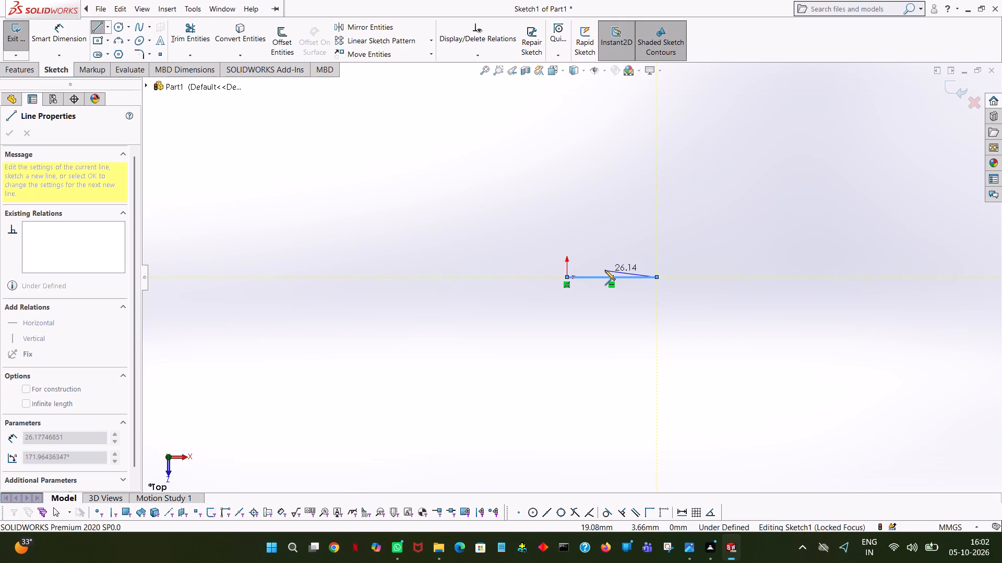
right_click(580, 287)
click(645, 295)
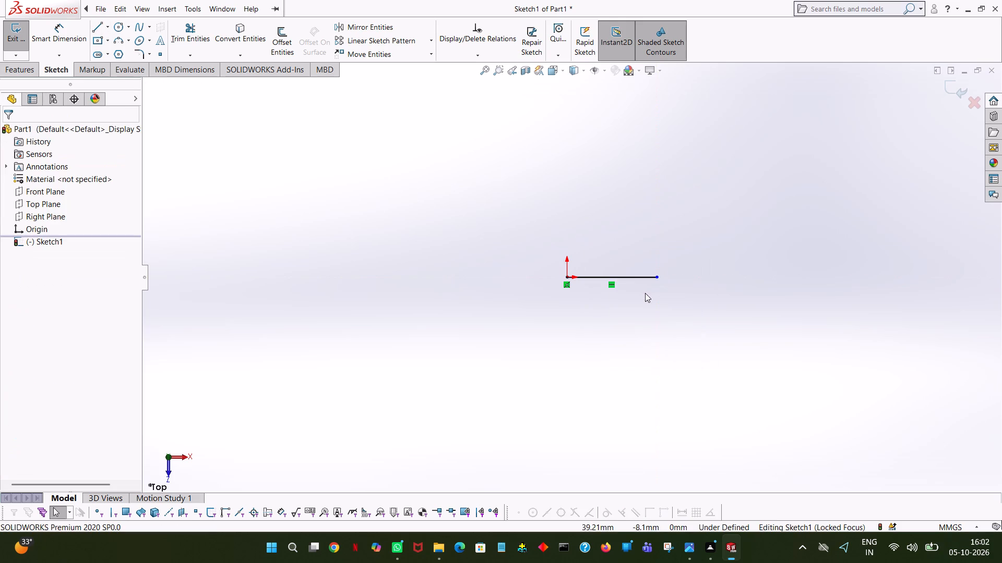
click(621, 278)
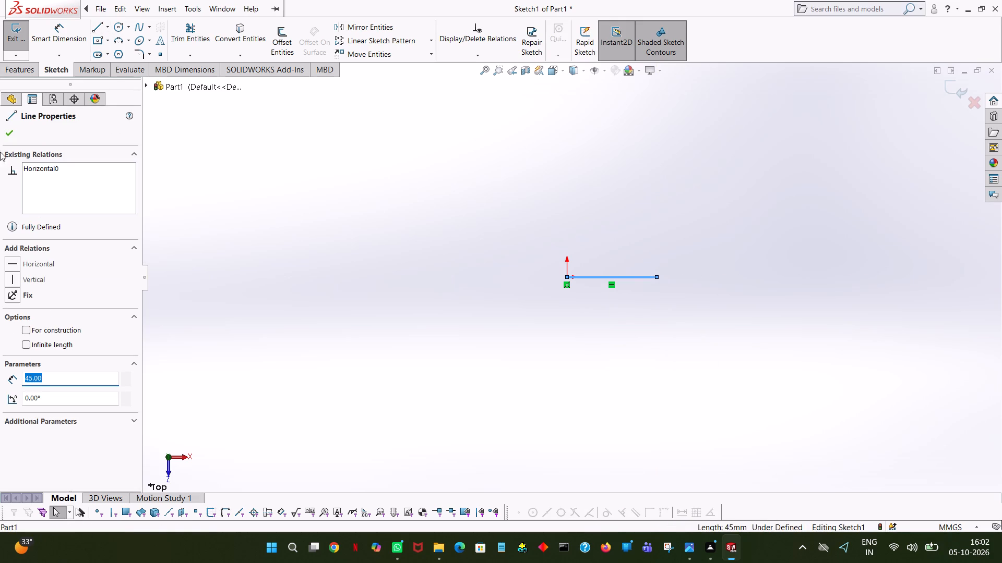
click(7, 133)
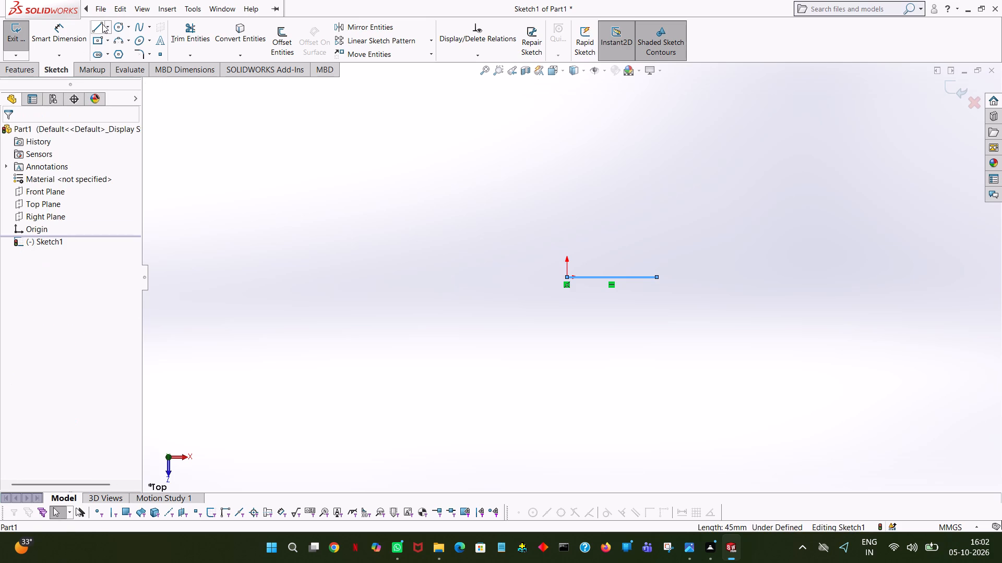
Sketch a vertical line upward from the free end of the 45 mm line and set its length to 40 mm.
click(105, 23)
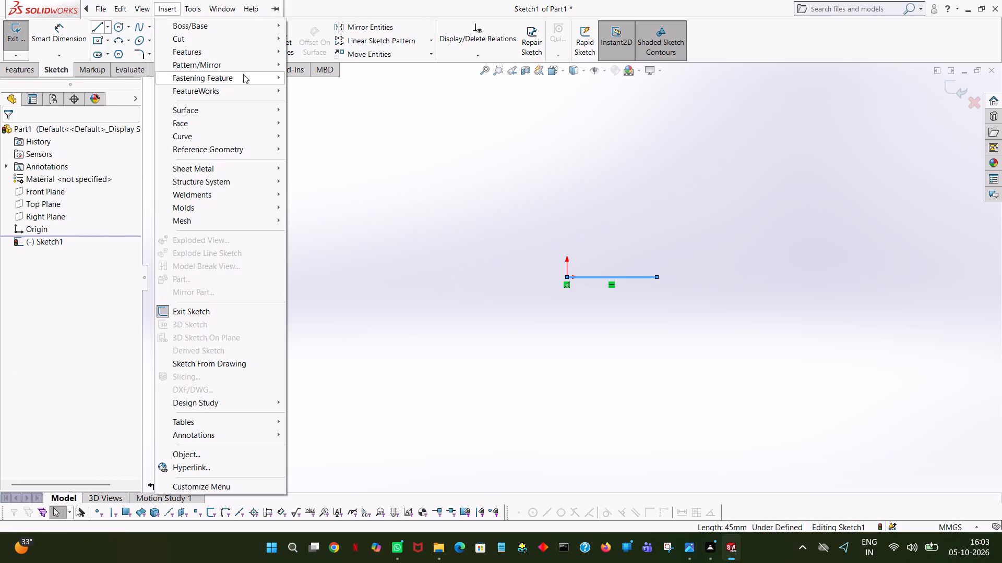
click(509, 130)
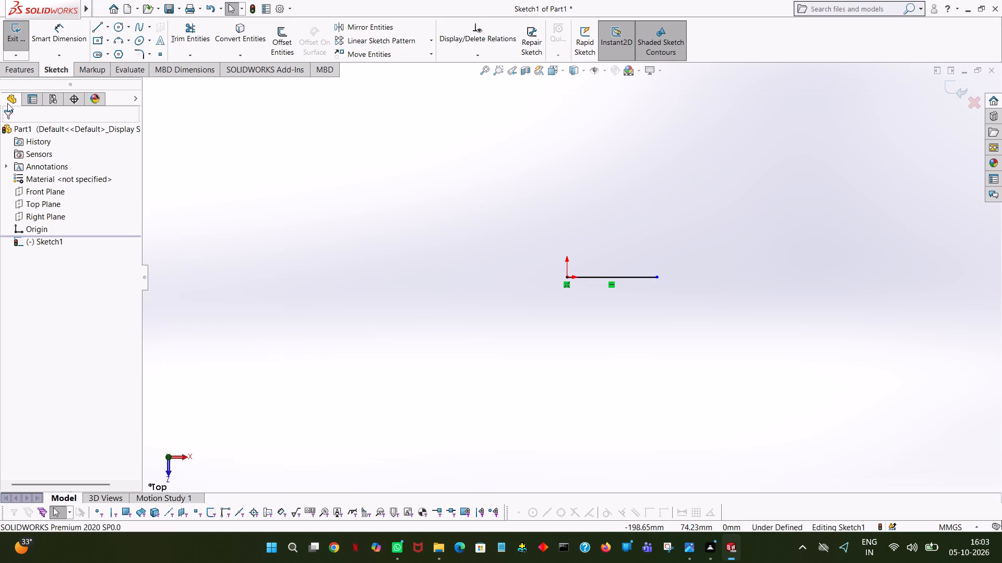
click(99, 29)
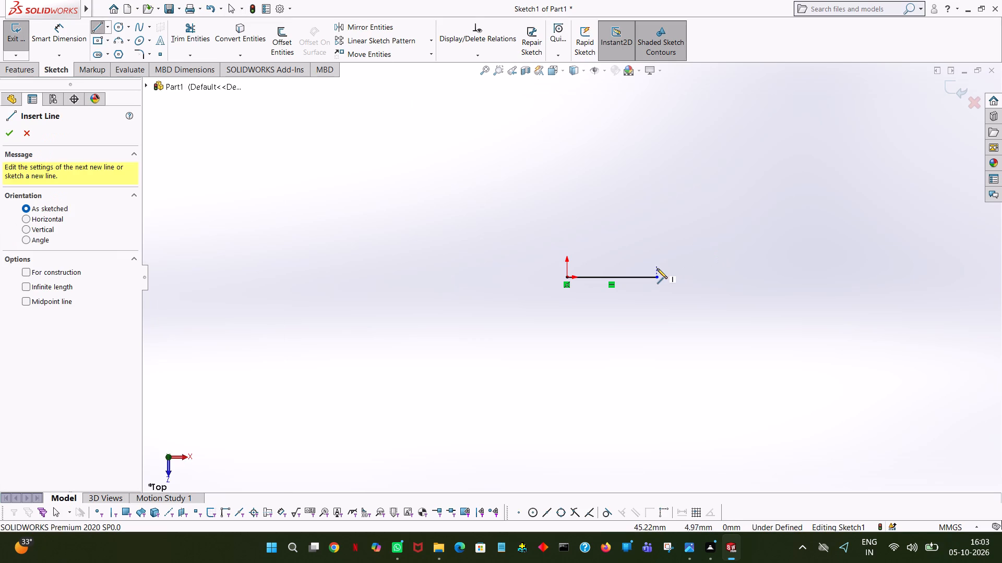
click(657, 274)
click(656, 217)
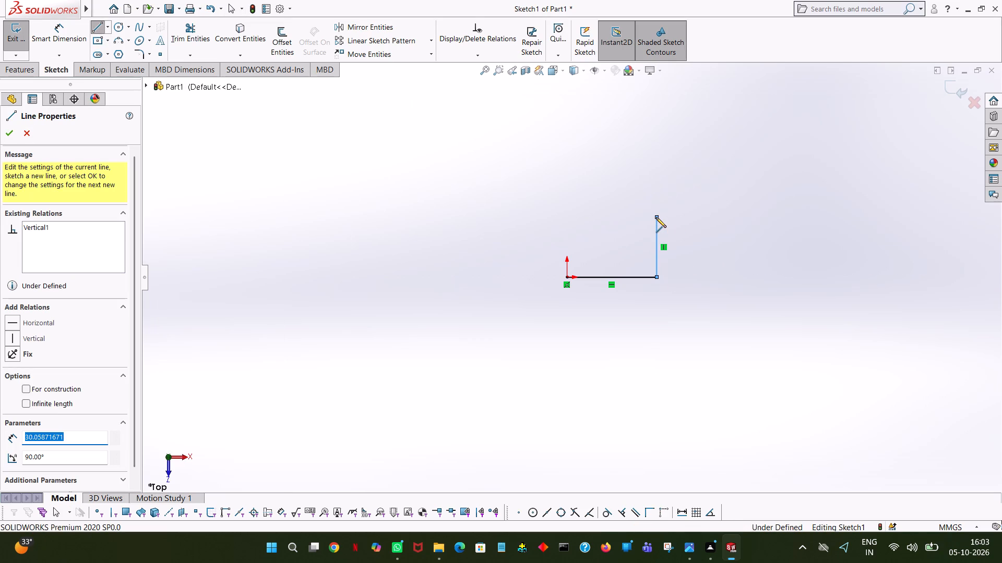
text(40)
key(Return)
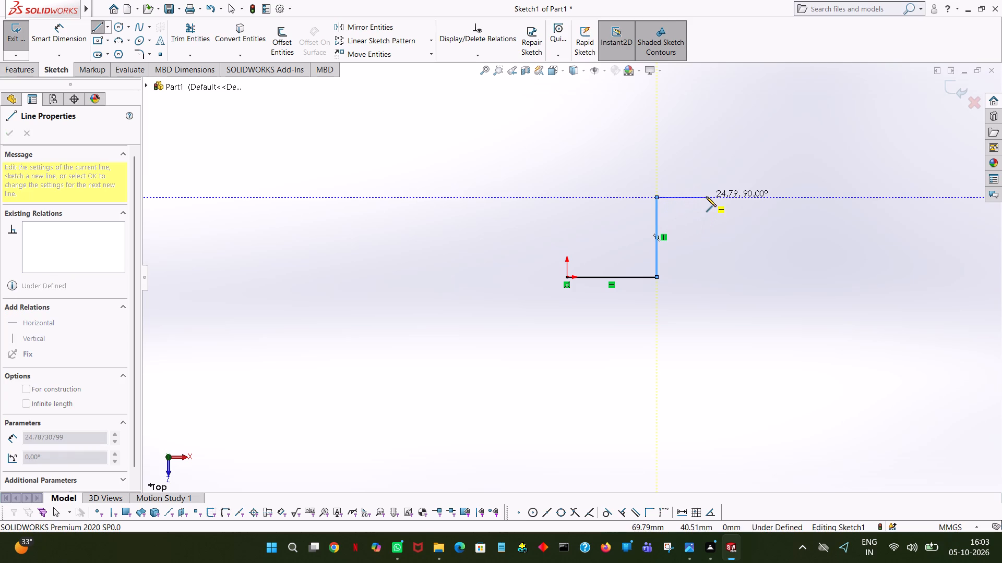
right_click(706, 197)
click(722, 204)
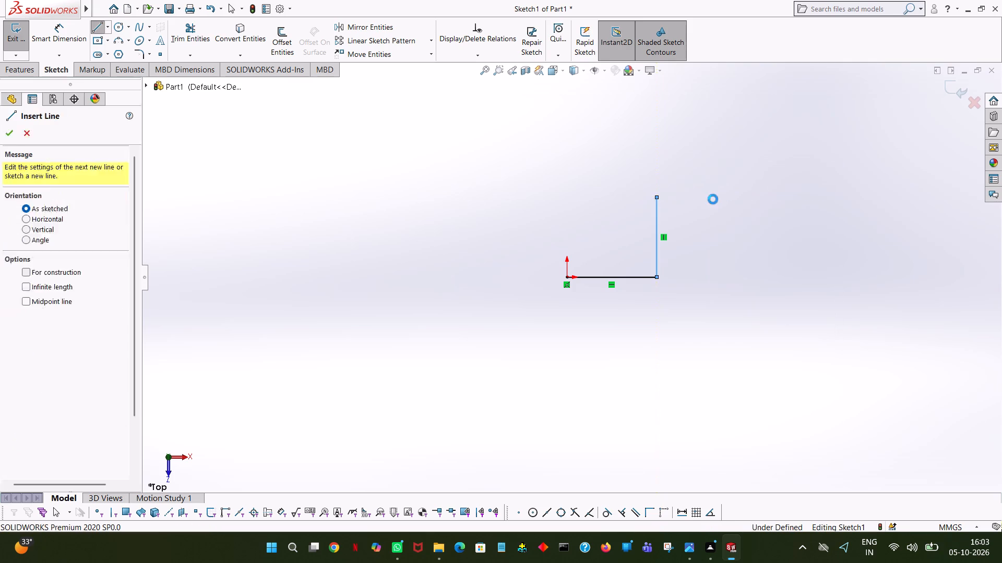
Sketch a horizontal line from directly above the origin through the vertical line's upper end, setting its length to 138/2 mm.
click(99, 25)
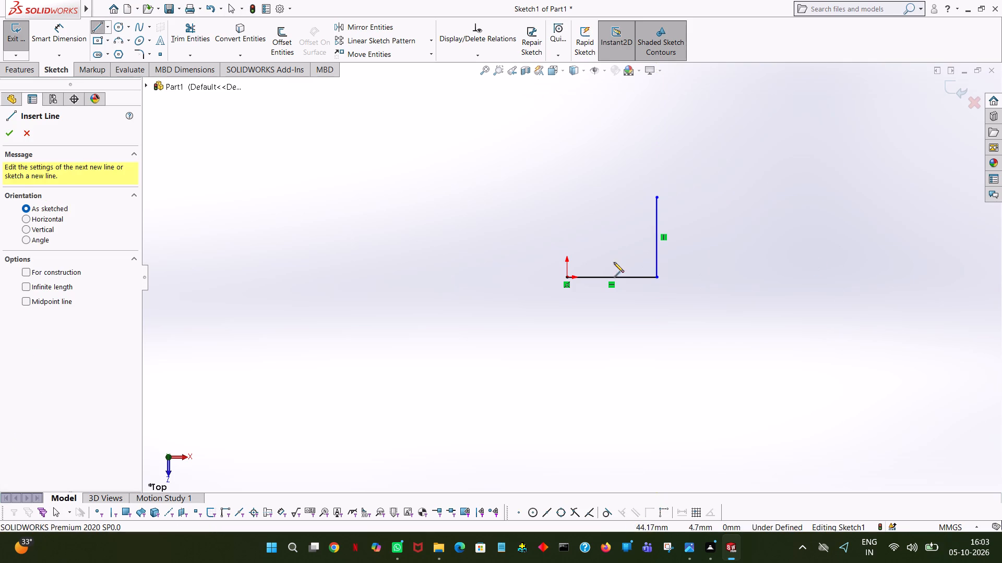
click(567, 197)
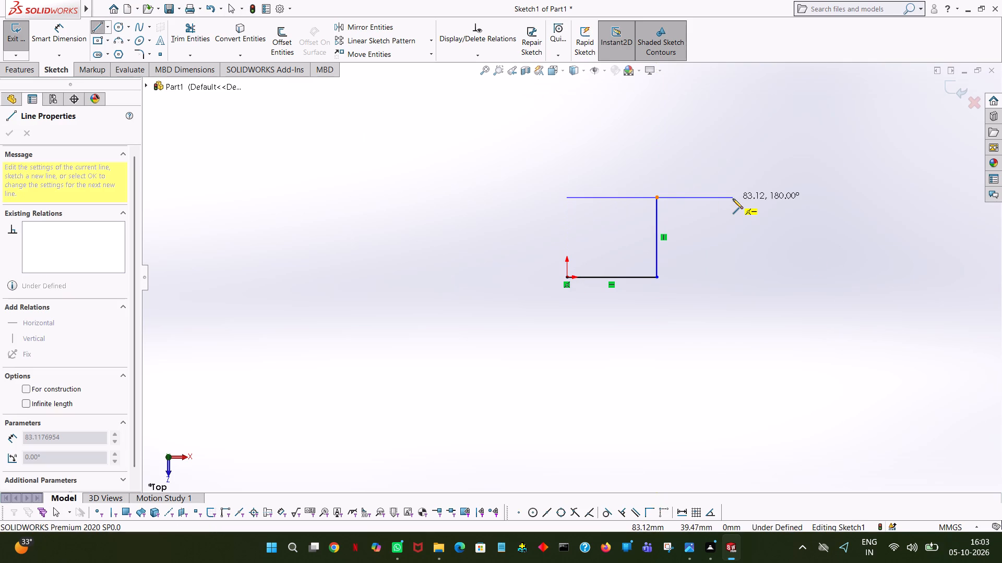
click(733, 199)
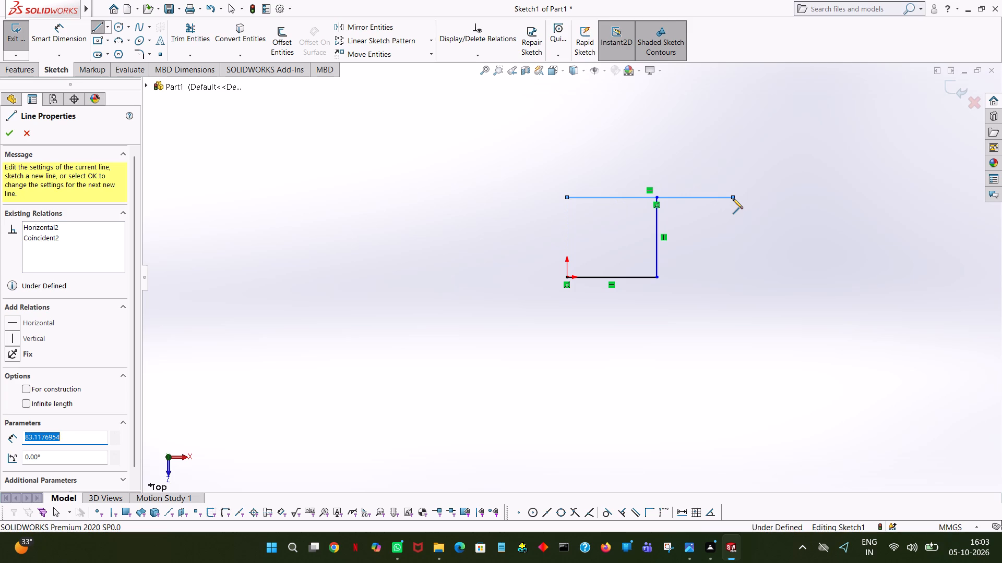
text(138/2)
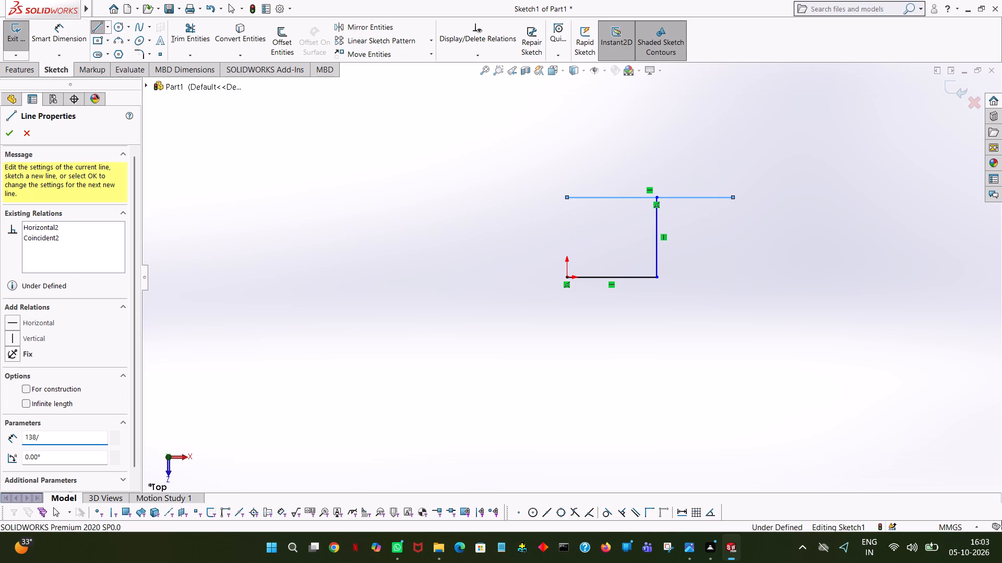
key(Return)
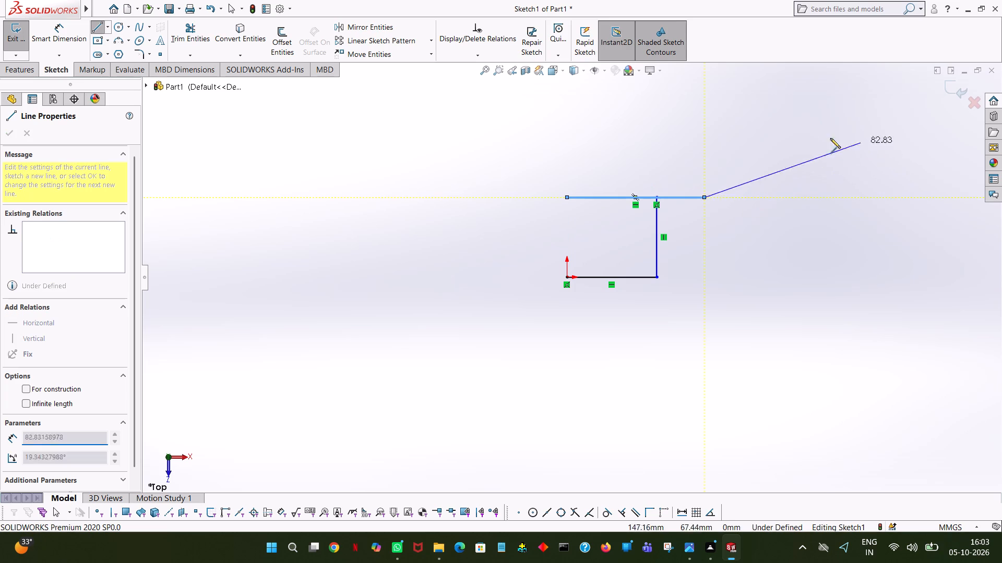
Sketch a vertical line upward from the outer end of the 138/2 mm line and set its length to 38 mm.
click(703, 146)
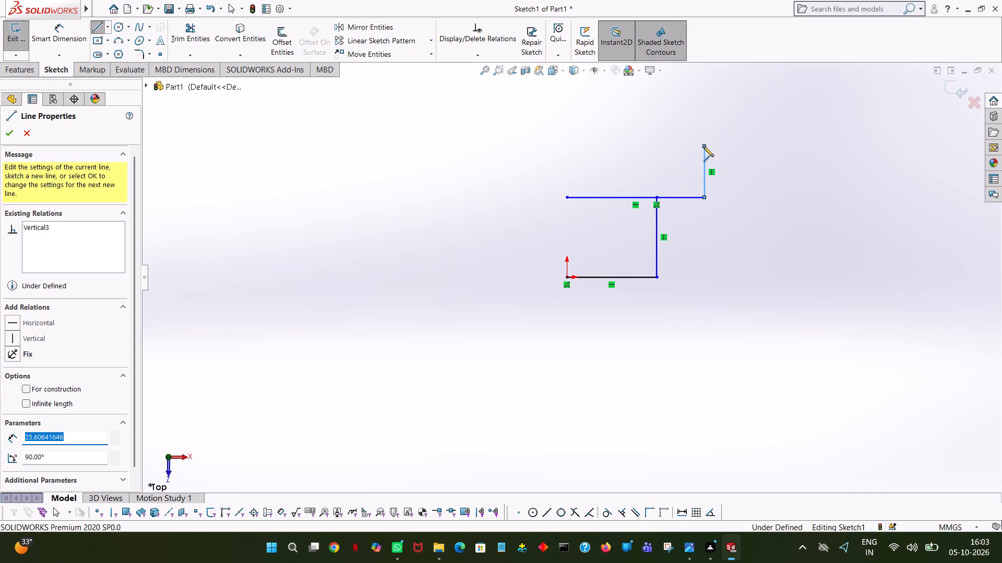
text(38)
key(Return)
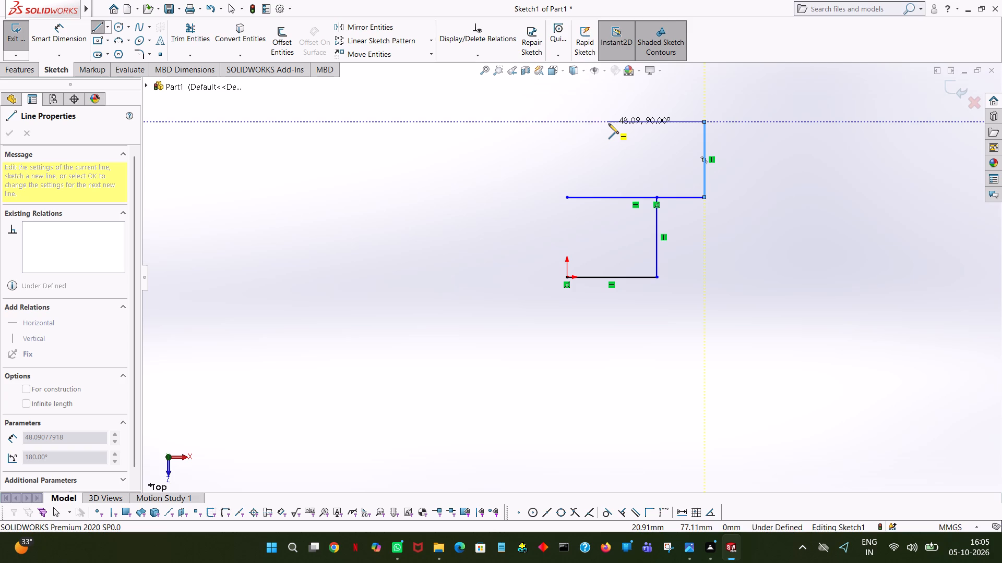
right_click(608, 123)
click(631, 129)
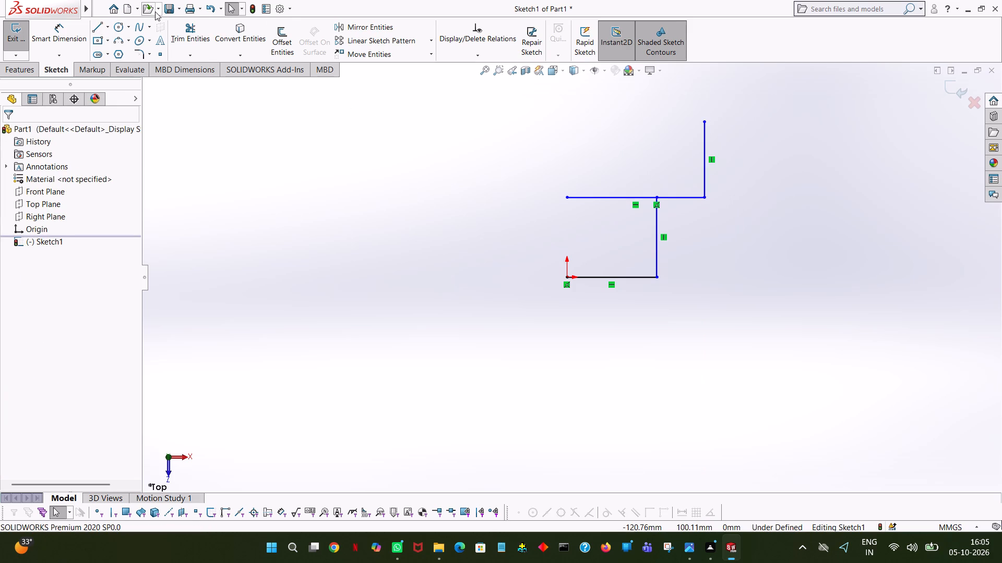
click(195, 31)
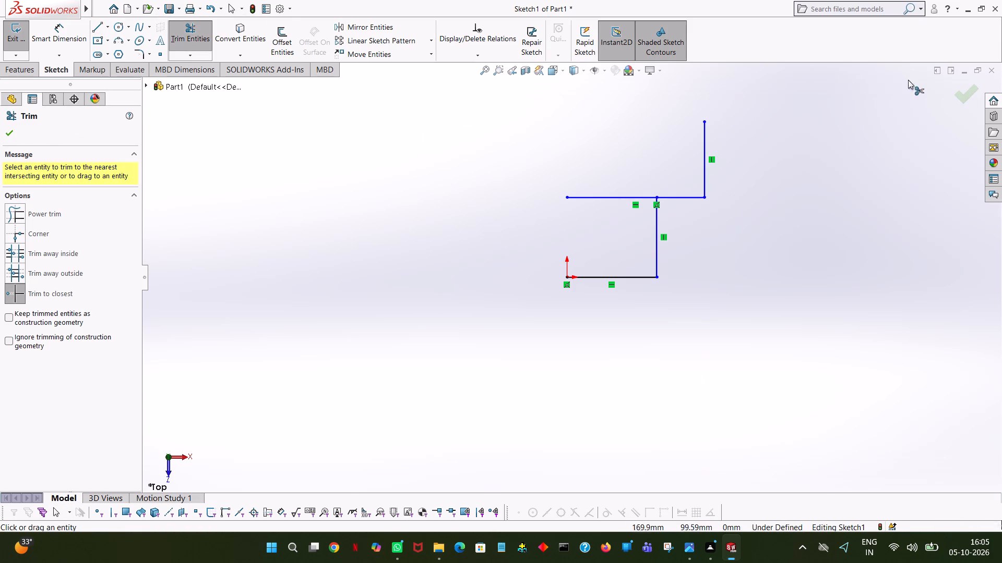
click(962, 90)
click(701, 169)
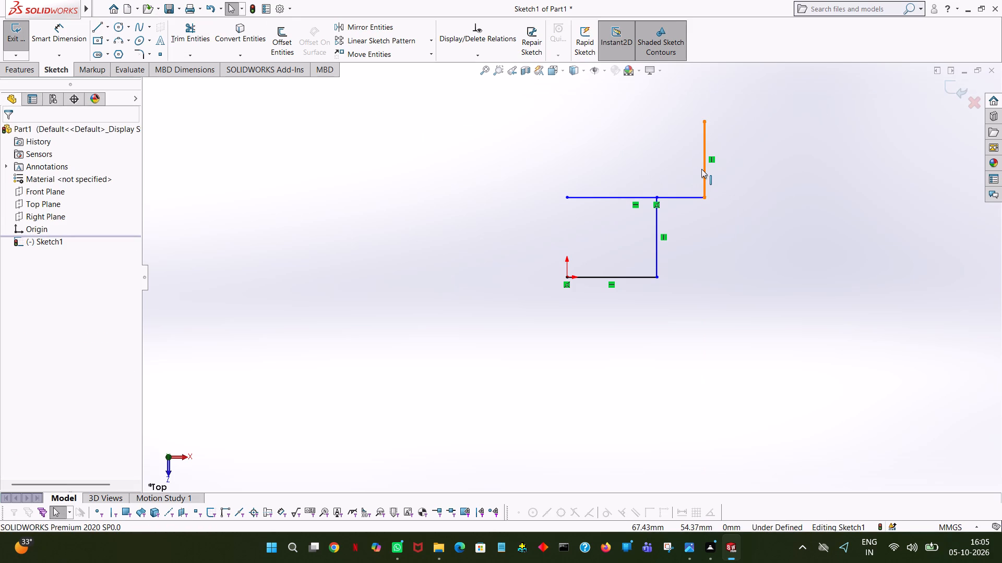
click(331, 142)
Sketch a horizontal line from directly above the origin through the 38 mm line's upper end, setting its length to 150/2 mm.
click(93, 25)
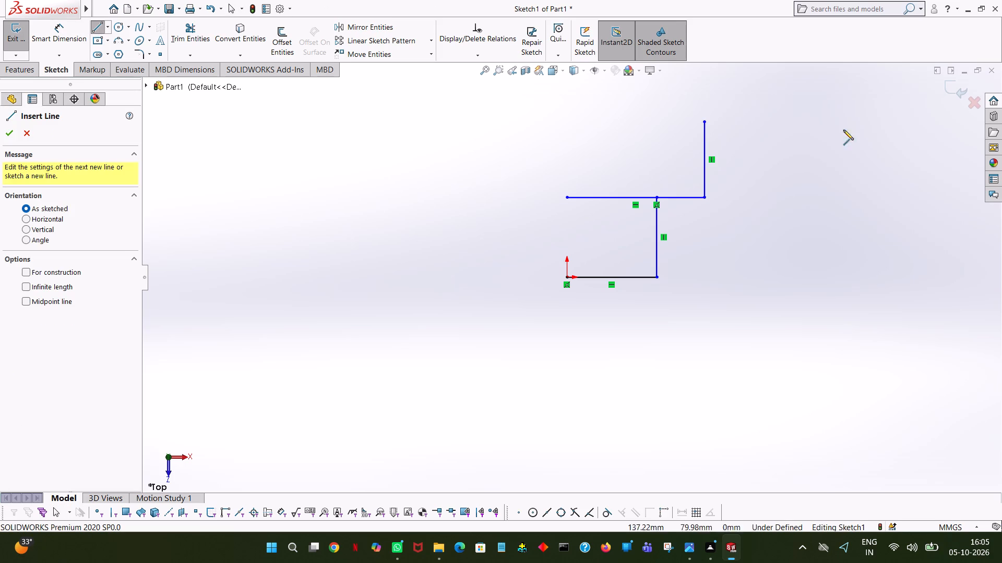
click(565, 120)
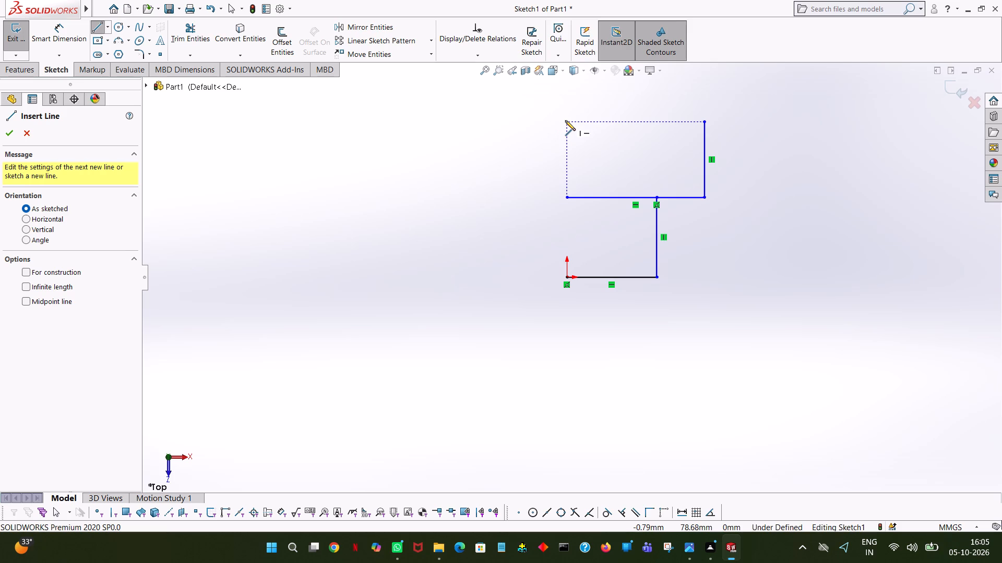
click(749, 120)
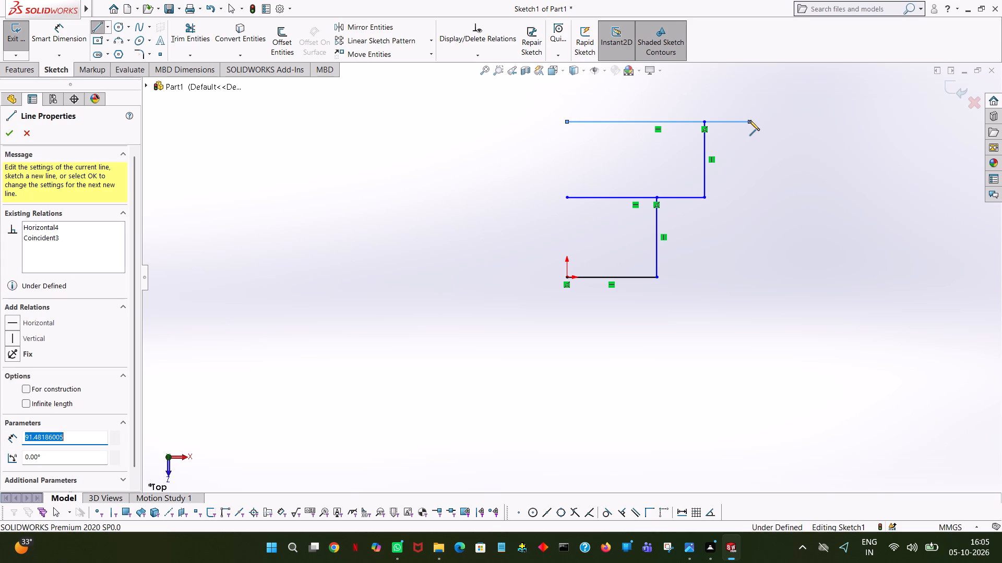
text(18)
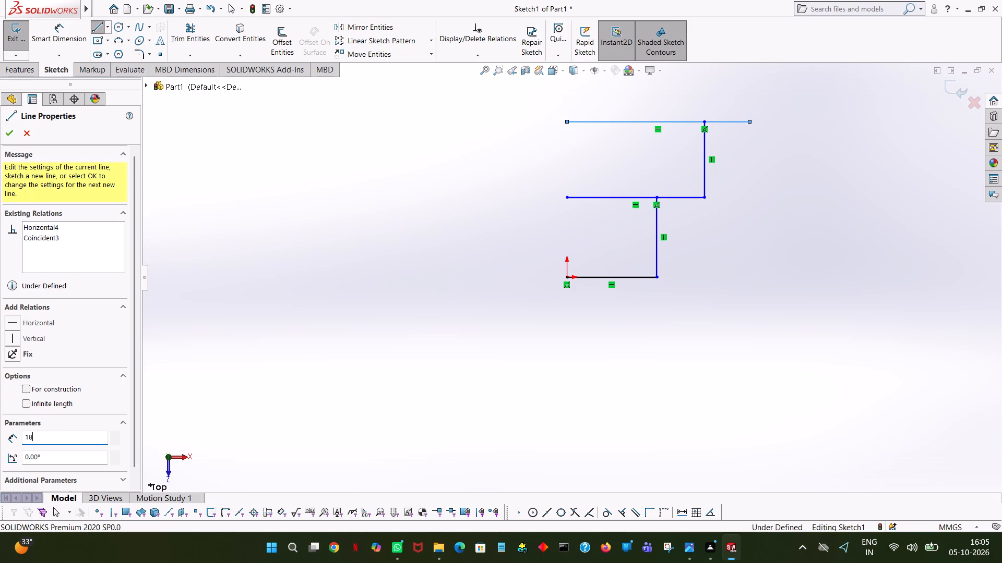
key(BackSpace)
text(50/2)
key(Return)
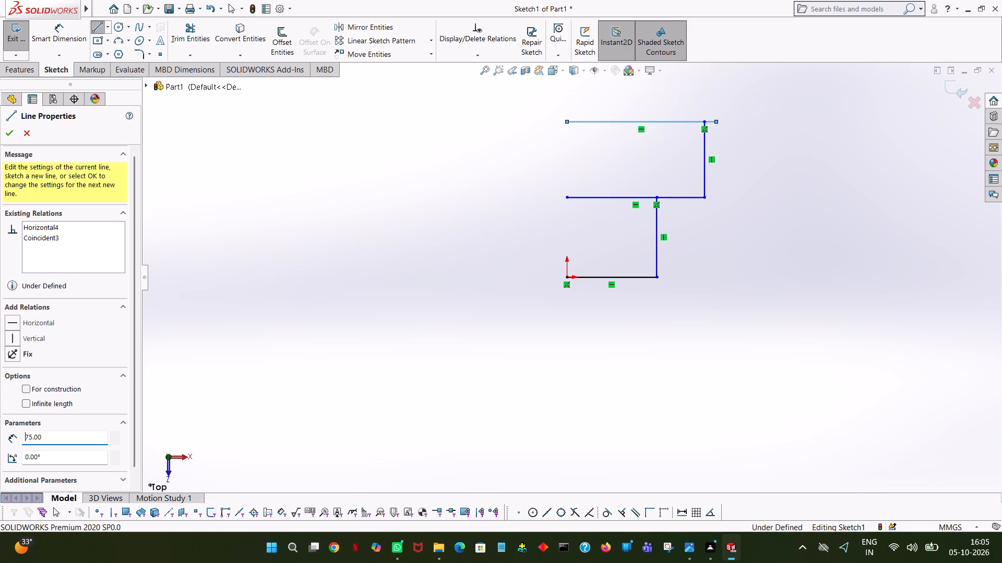
right_click(749, 120)
click(776, 130)
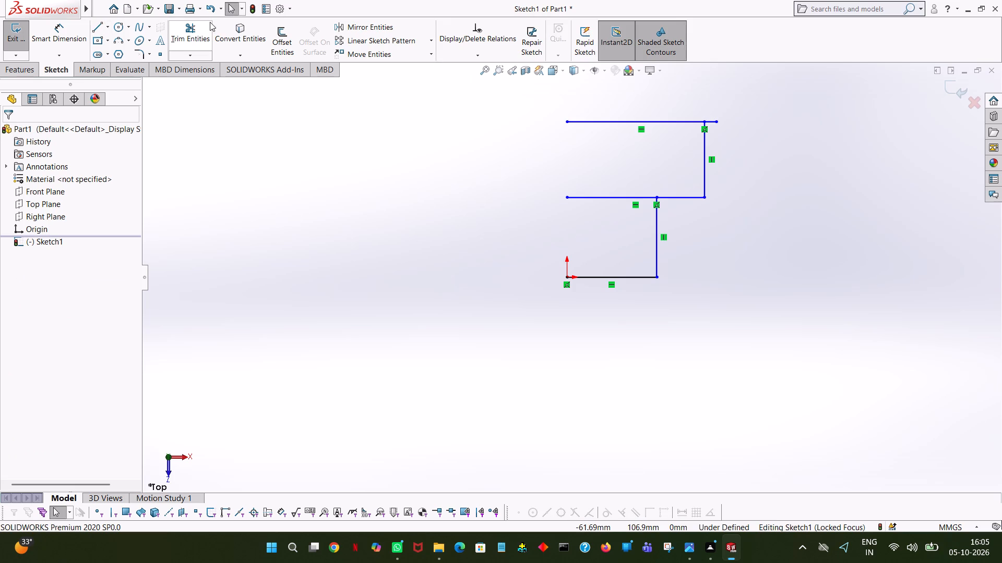
Trim the inner portions of the 150/2 mm and 138/2 mm horizontal lines back to the vertical lines they meet.
click(207, 25)
click(649, 119)
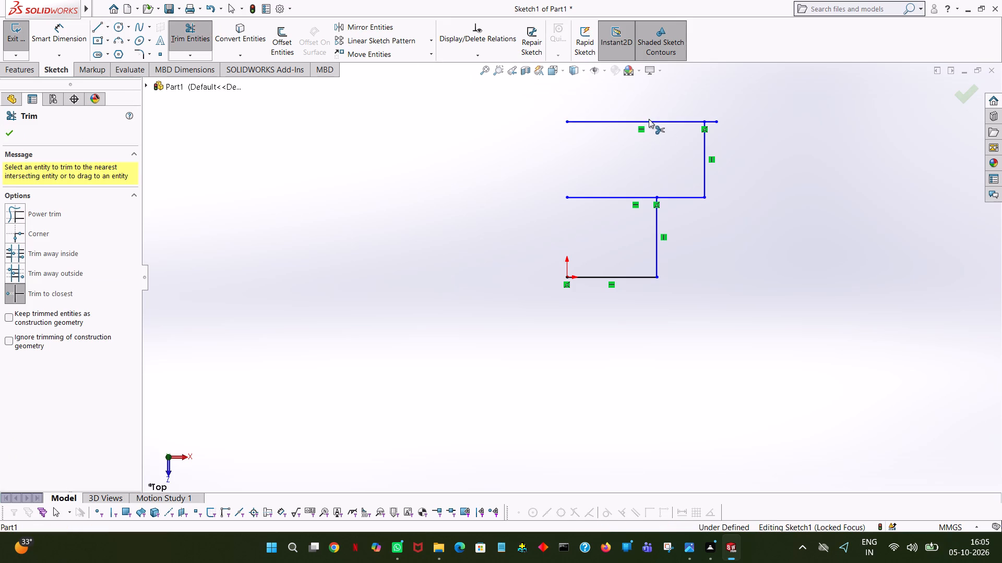
click(612, 198)
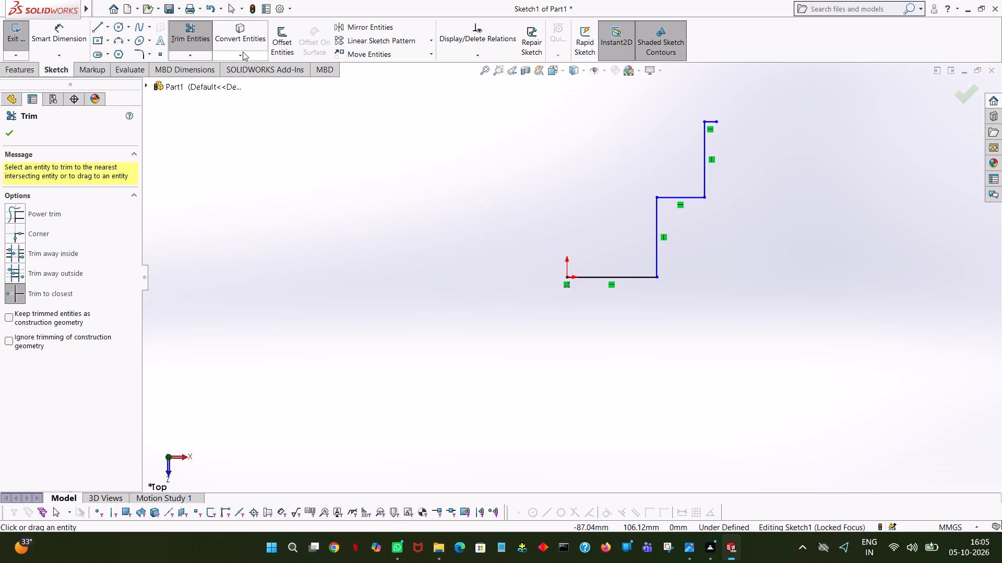
click(4, 129)
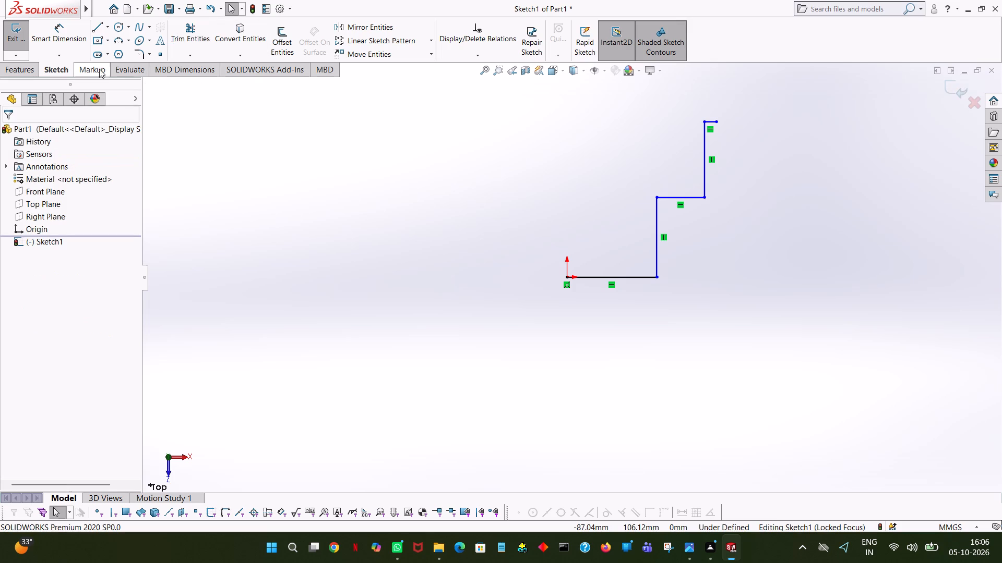
Sketch a vertical line upward from the outer end of the uppermost horizontal line and set its length to 10 mm.
click(91, 27)
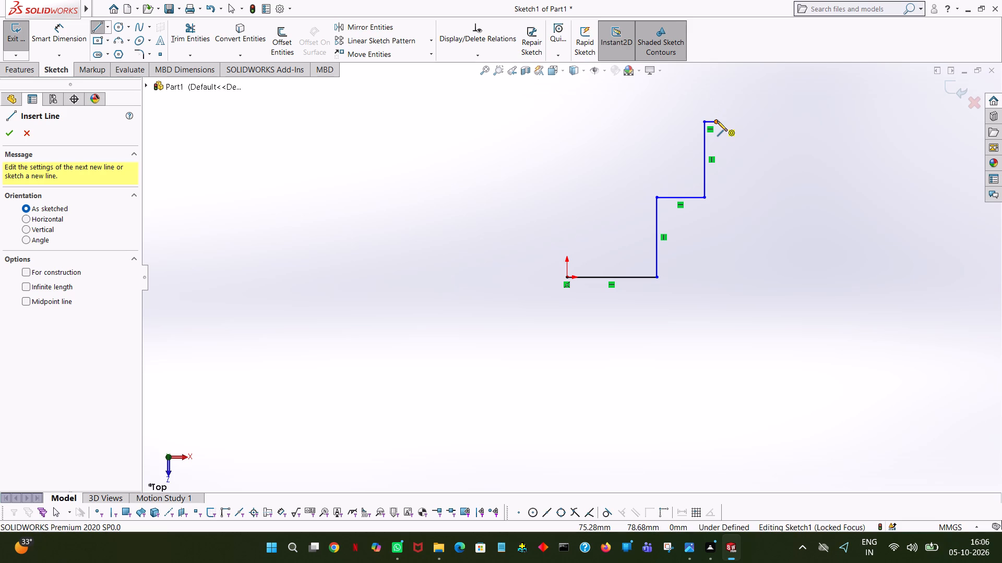
click(717, 121)
click(716, 98)
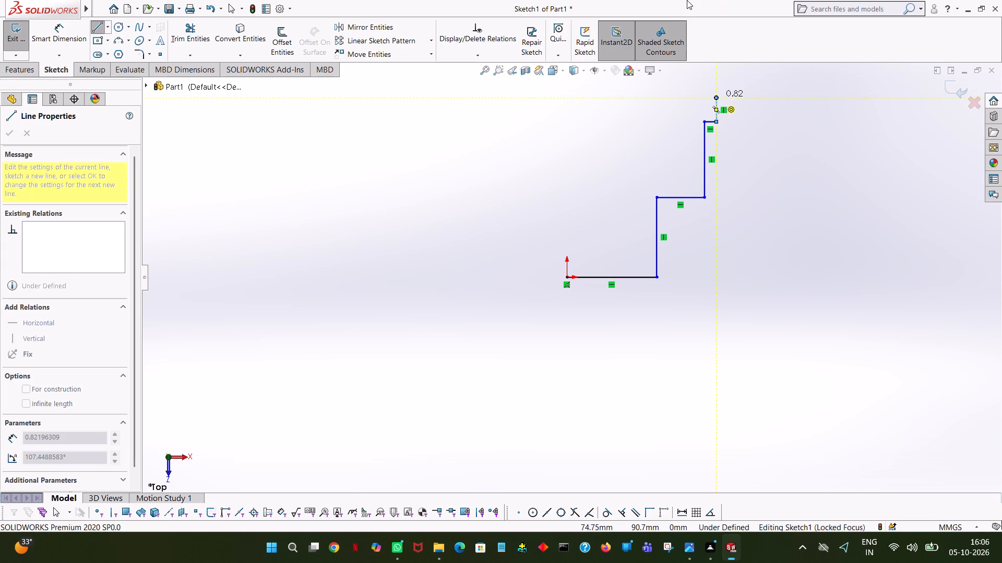
right_click(744, 103)
click(755, 106)
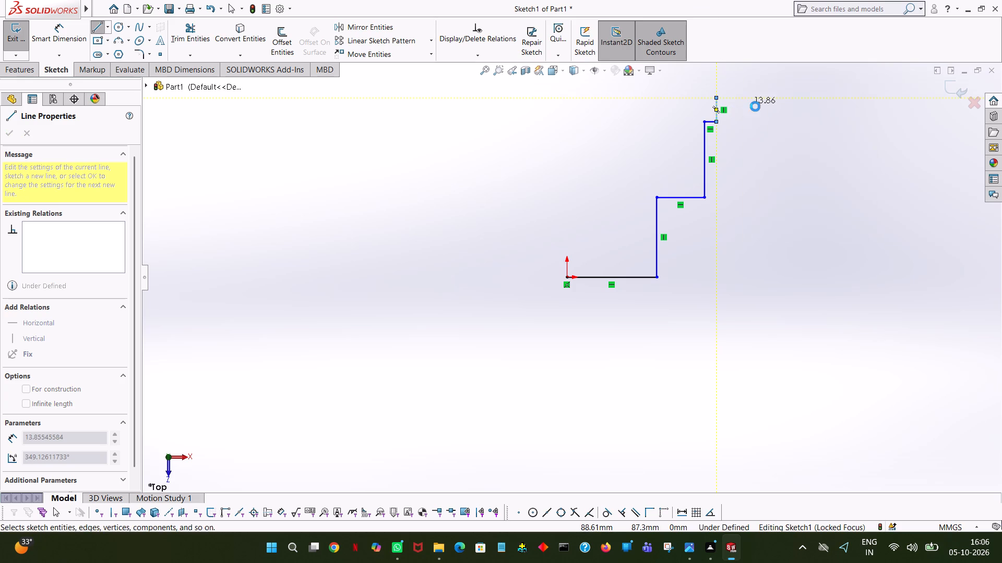
click(717, 112)
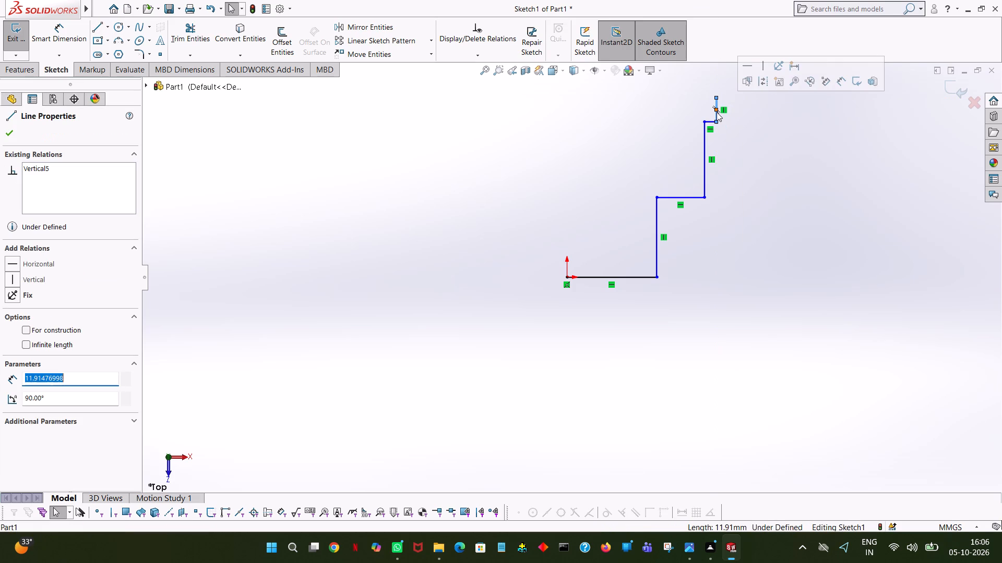
text(10)
key(Return)
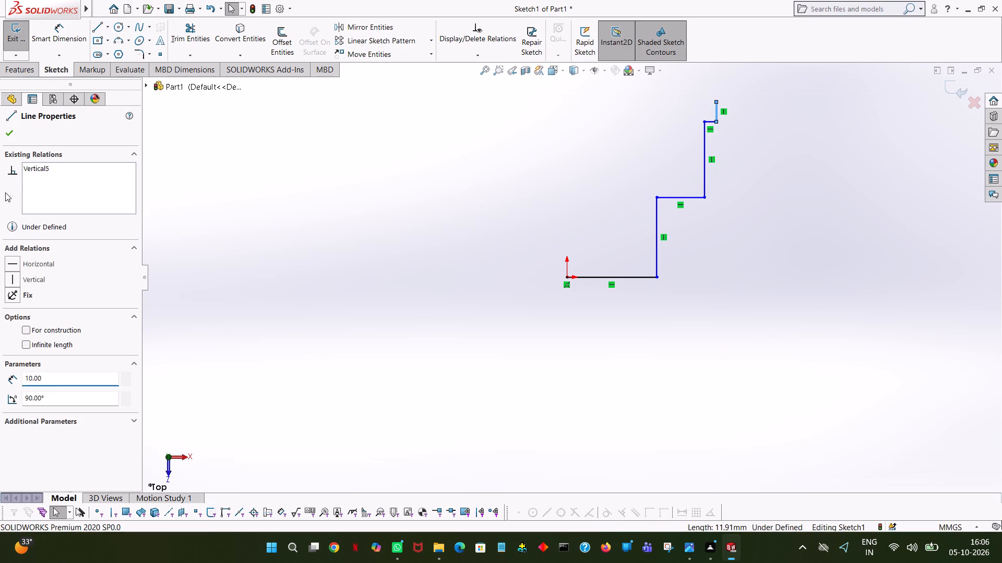
click(1, 127)
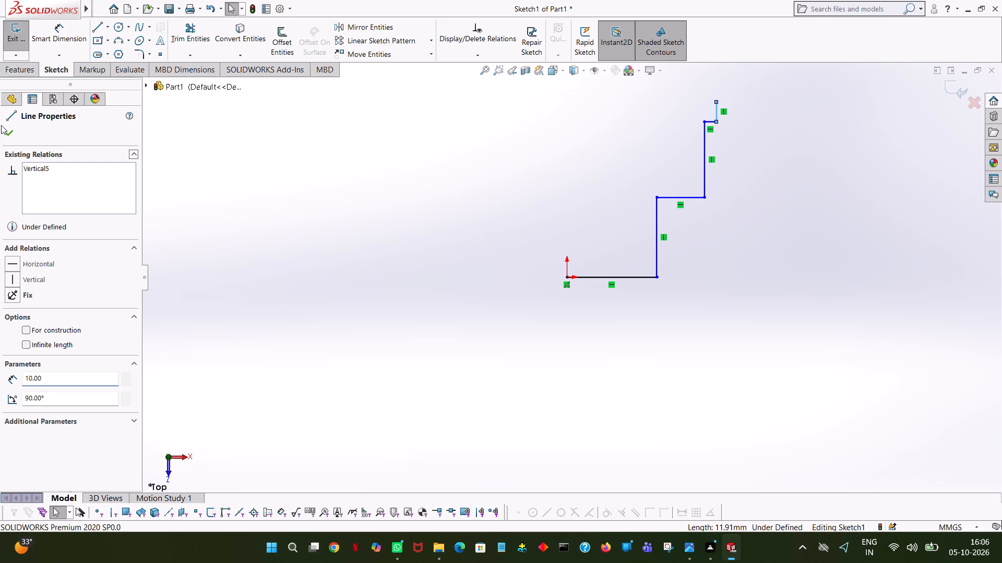
click(7, 125)
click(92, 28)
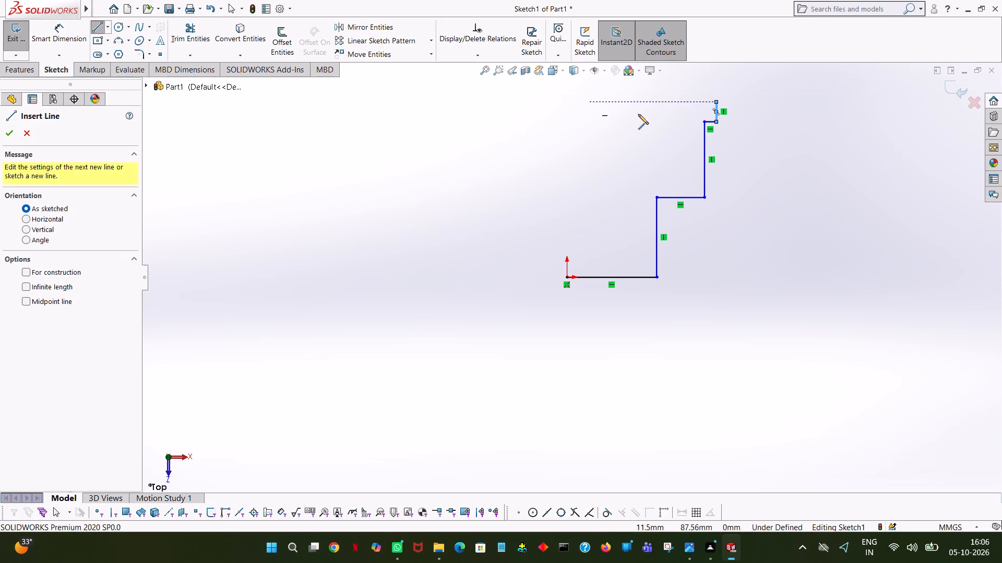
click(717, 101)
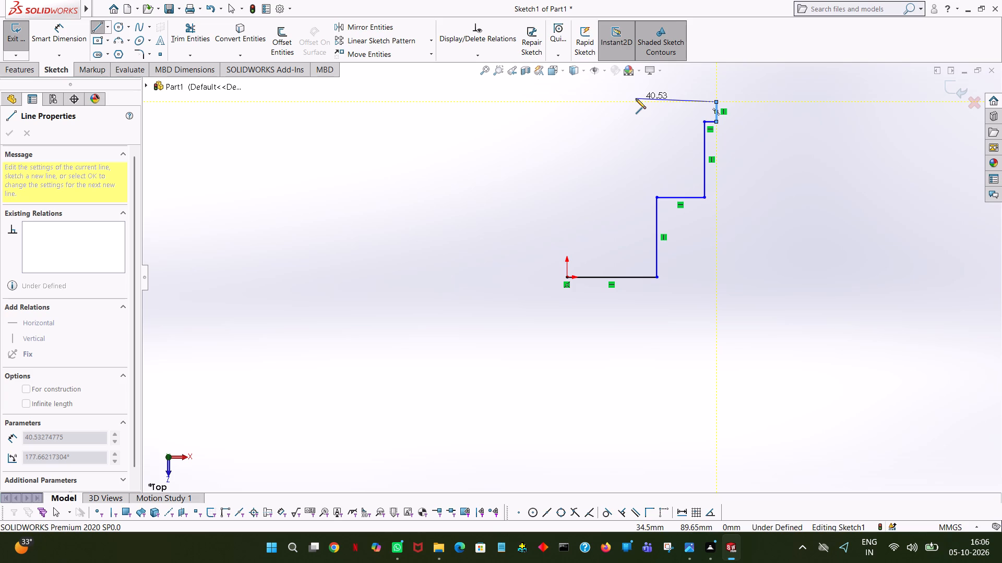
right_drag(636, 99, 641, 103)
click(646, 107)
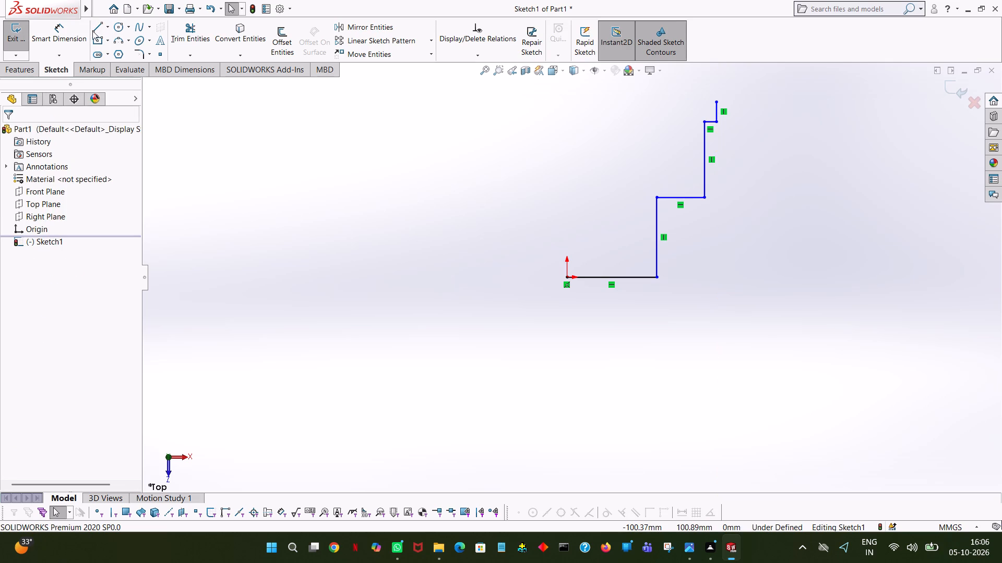
Sketch a 35 mm horizontal line from directly above the origin, level with the 10 mm line's upper end, and continue it to that end.
click(97, 32)
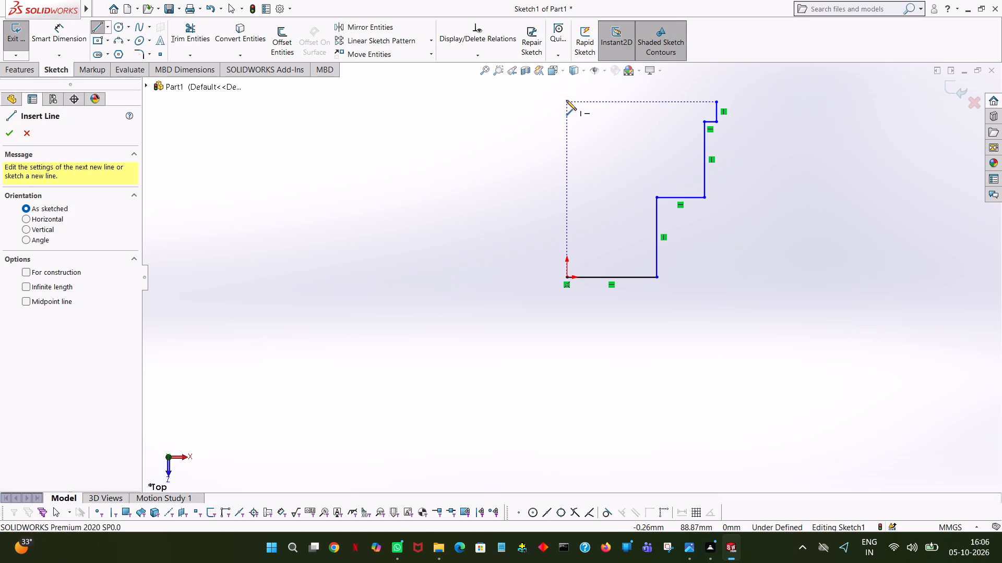
click(566, 100)
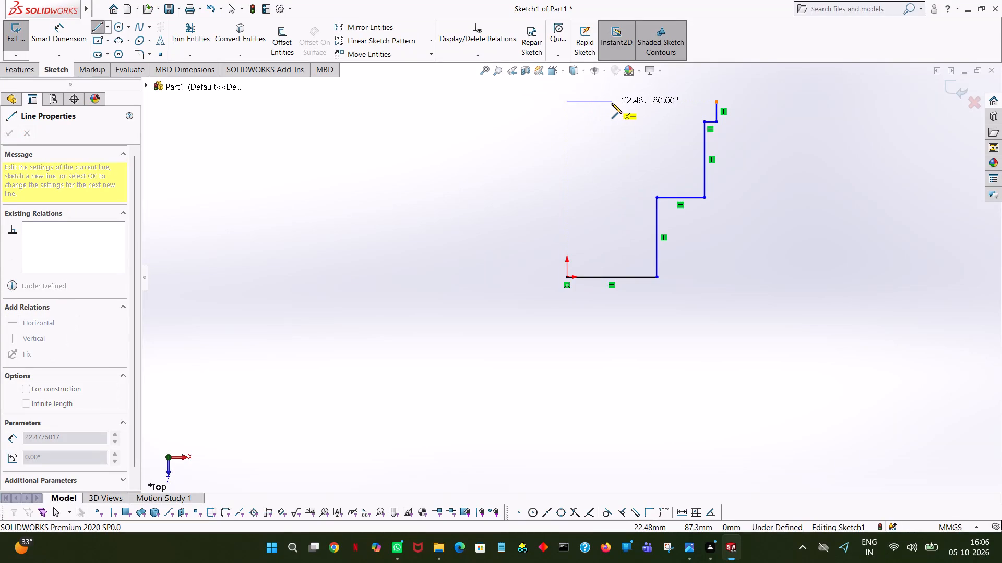
click(612, 103)
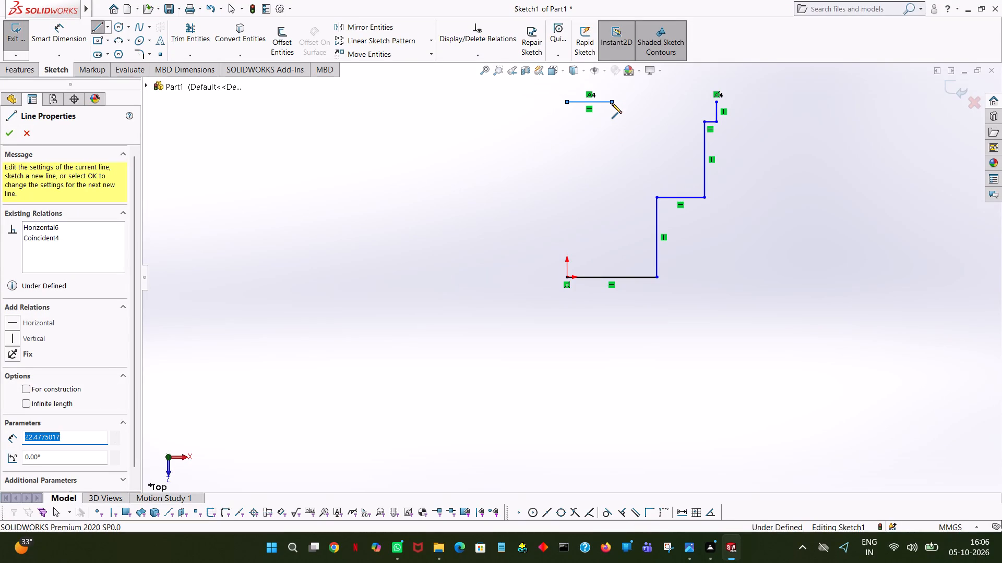
text(35)
key(Return)
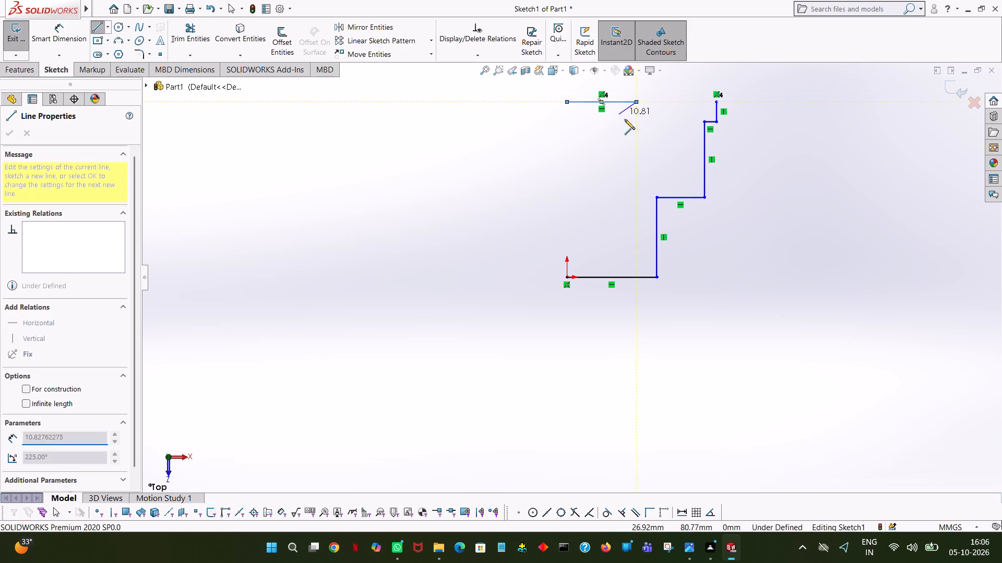
click(716, 100)
right_click(716, 100)
click(731, 107)
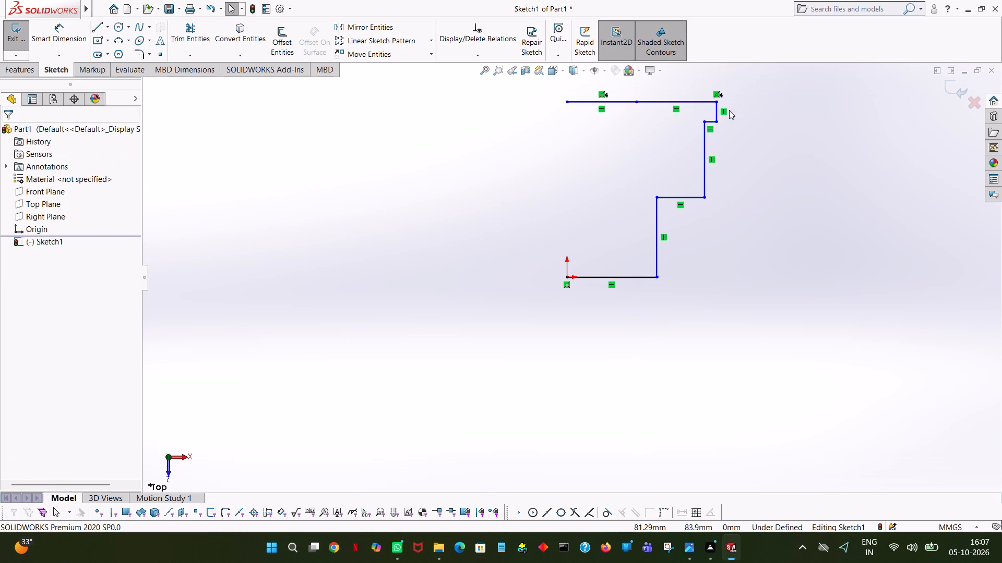
Trim away the 35 mm segment of the top horizontal line.
click(199, 28)
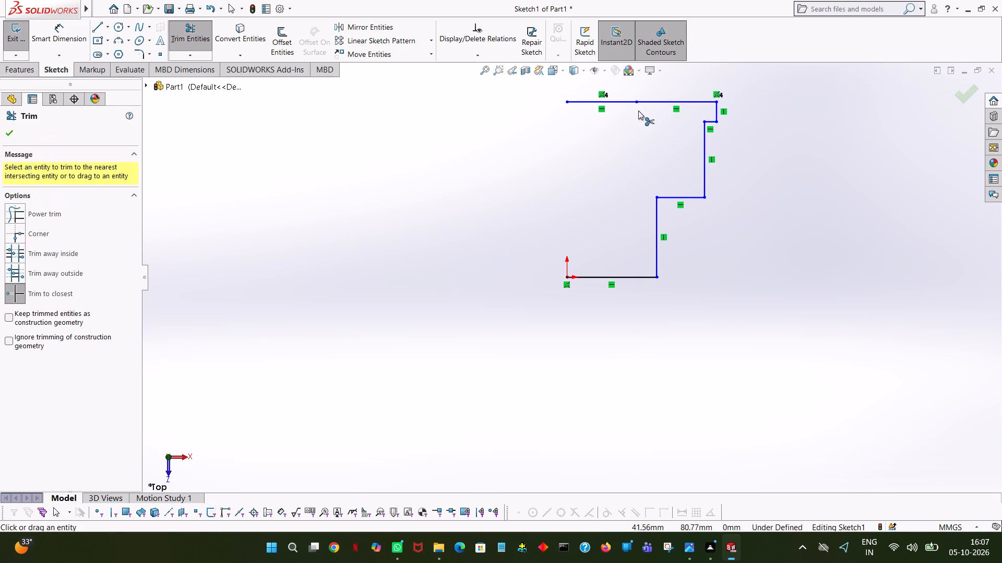
click(621, 104)
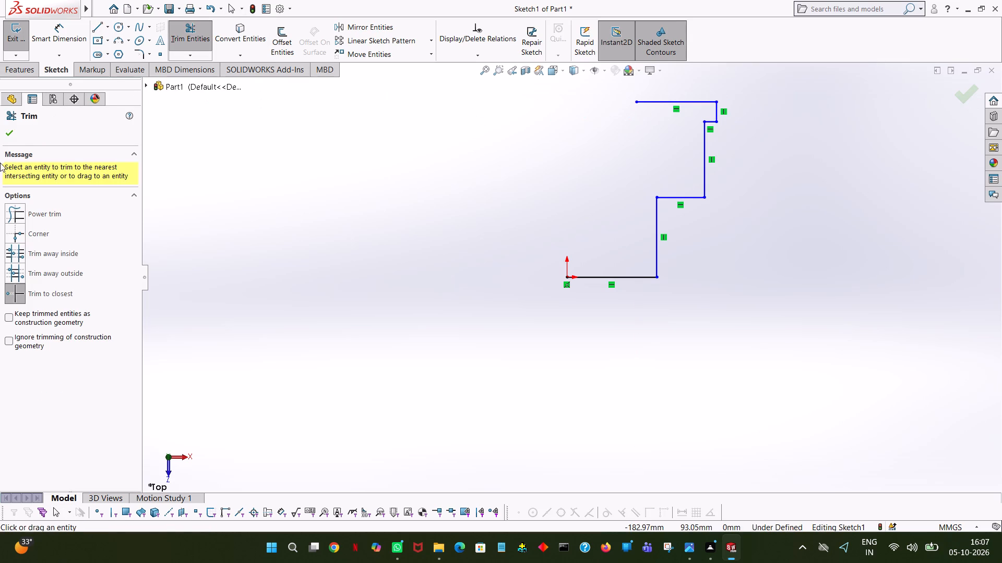
click(8, 131)
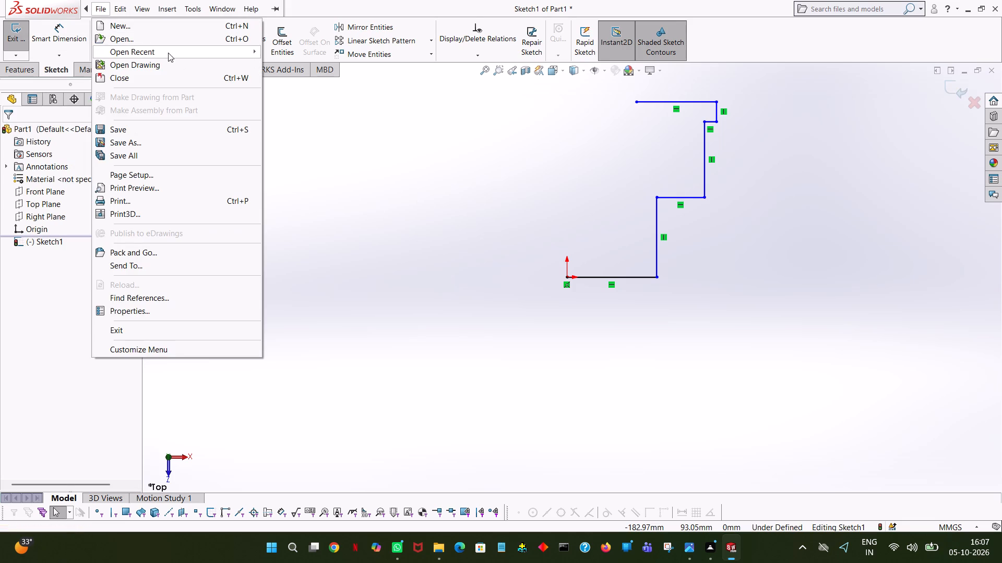
click(381, 125)
Sketch a vertical line downward from the inner end of the top horizontal line and set its length to 25 mm.
click(97, 27)
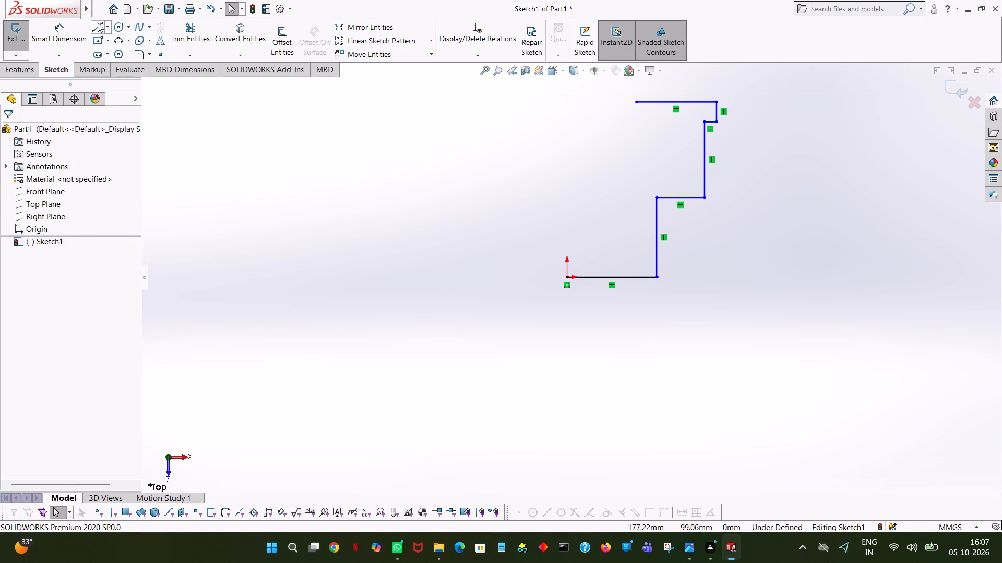
click(635, 101)
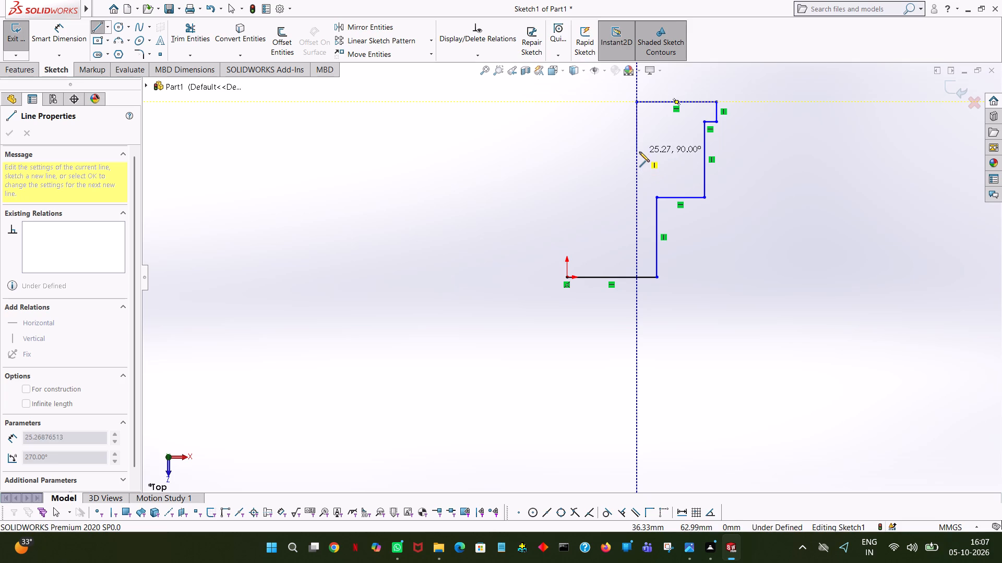
click(639, 152)
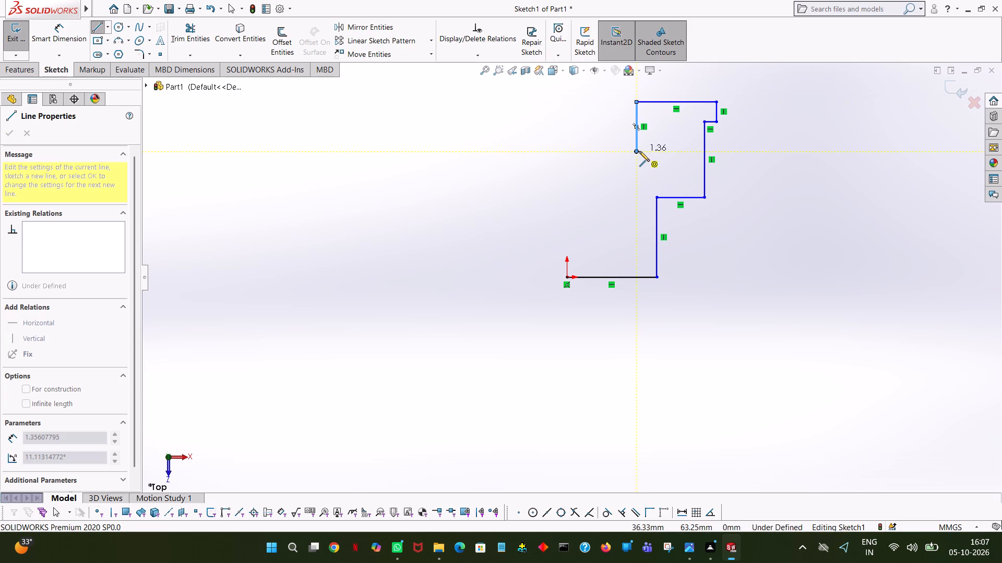
right_click(639, 151)
click(661, 158)
click(635, 143)
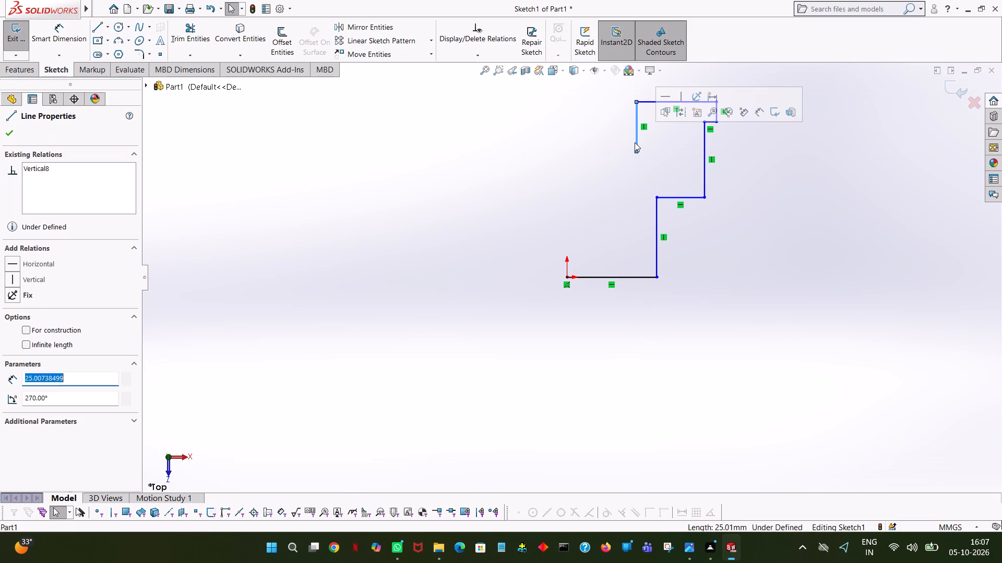
text(25)
key(Return)
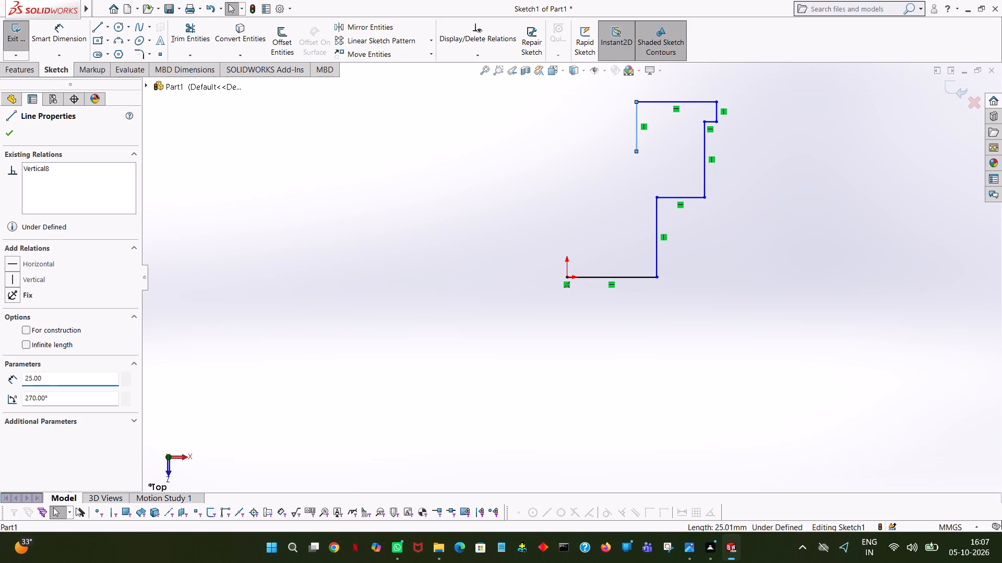
click(539, 128)
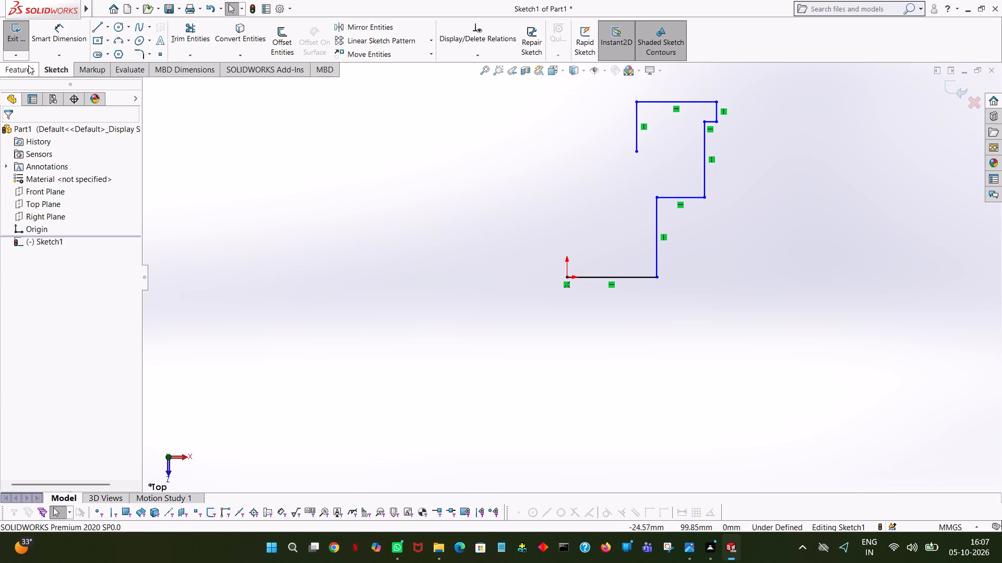
Sketch a horizontal line toward negative X from the lower end of the 25 mm line and set its length to 70 mm.
click(94, 29)
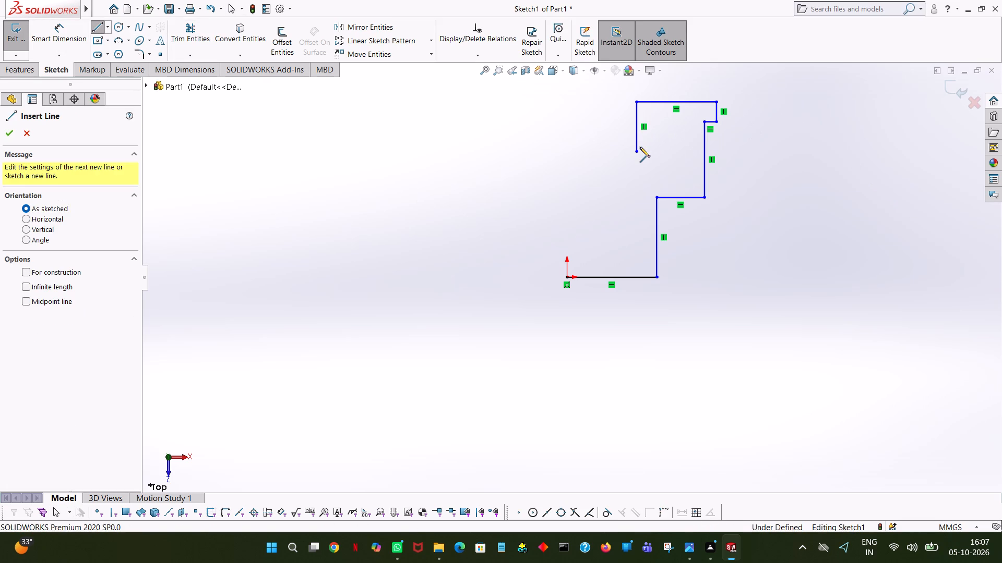
click(637, 149)
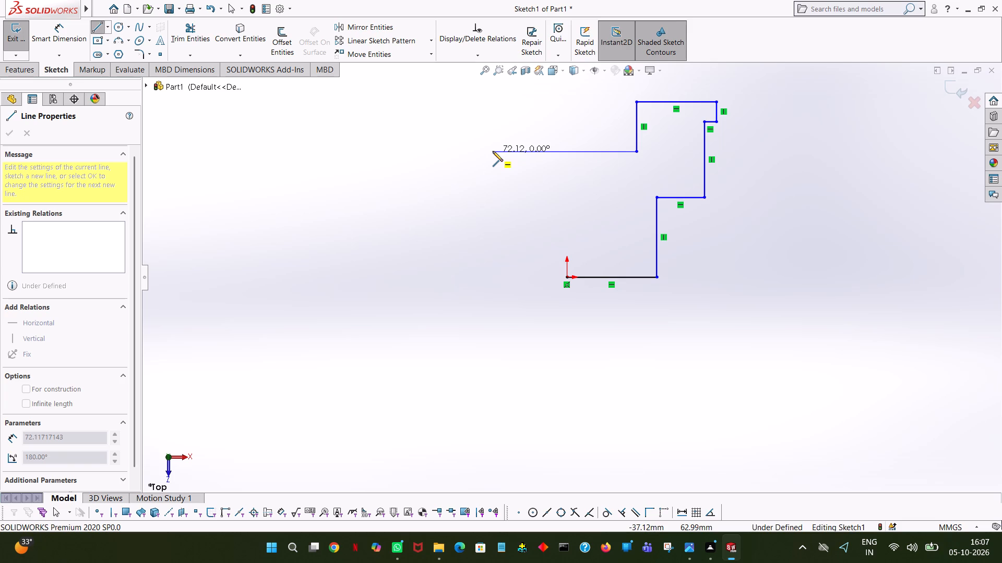
click(493, 151)
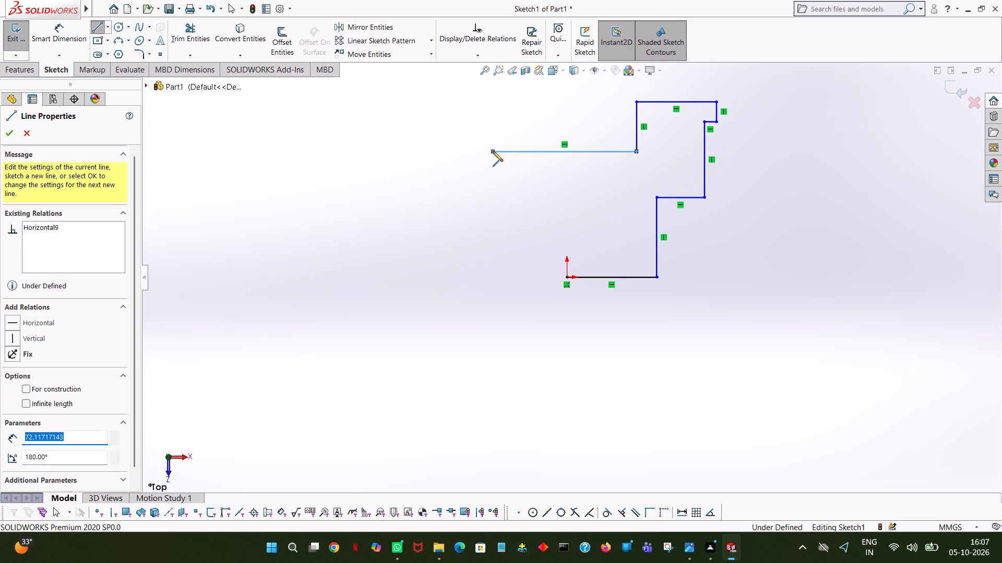
text(70)
key(Return)
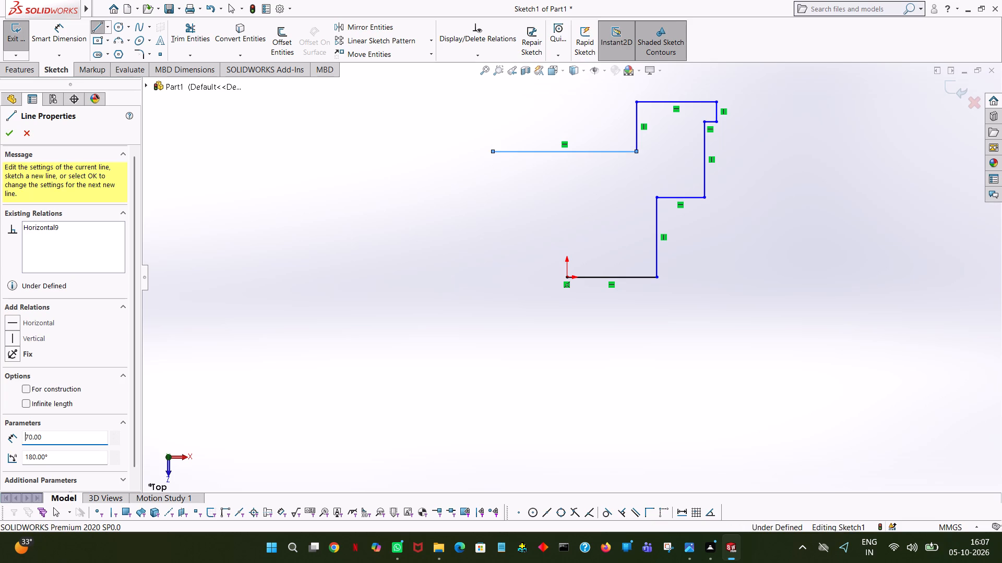
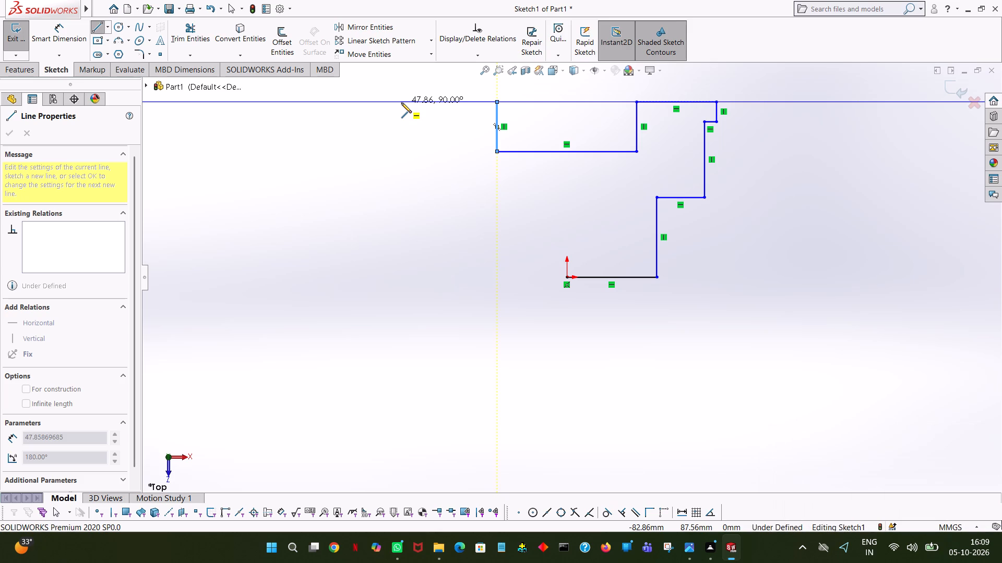
End the line chain and check the length of the vertical line at the recess's negative-X end.
right_click(401, 103)
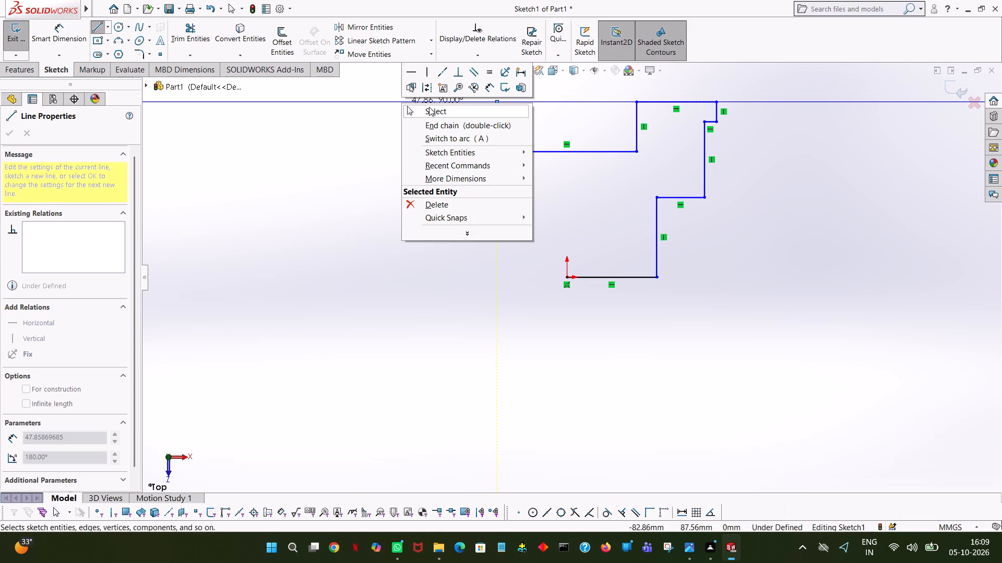
click(429, 107)
click(496, 131)
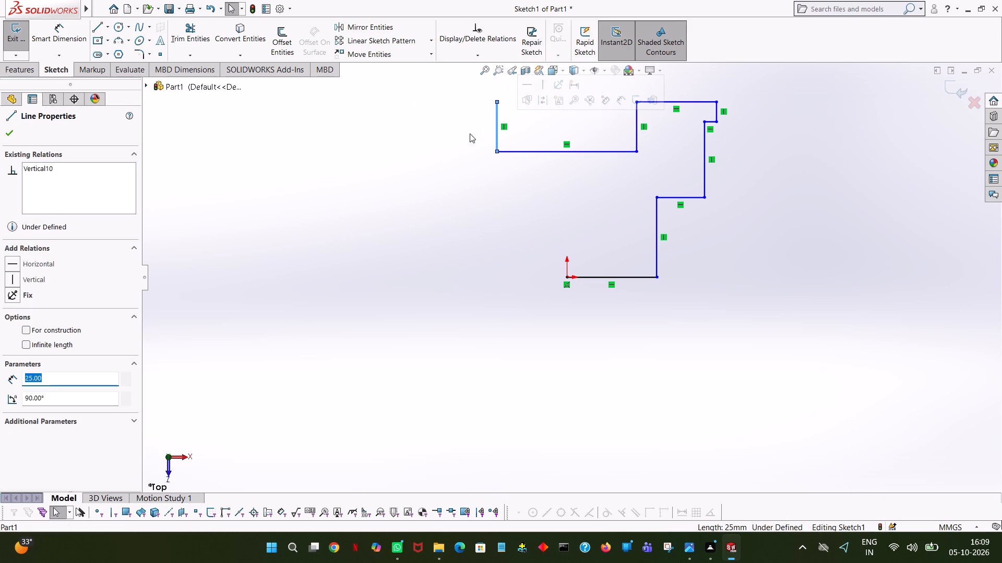
click(402, 135)
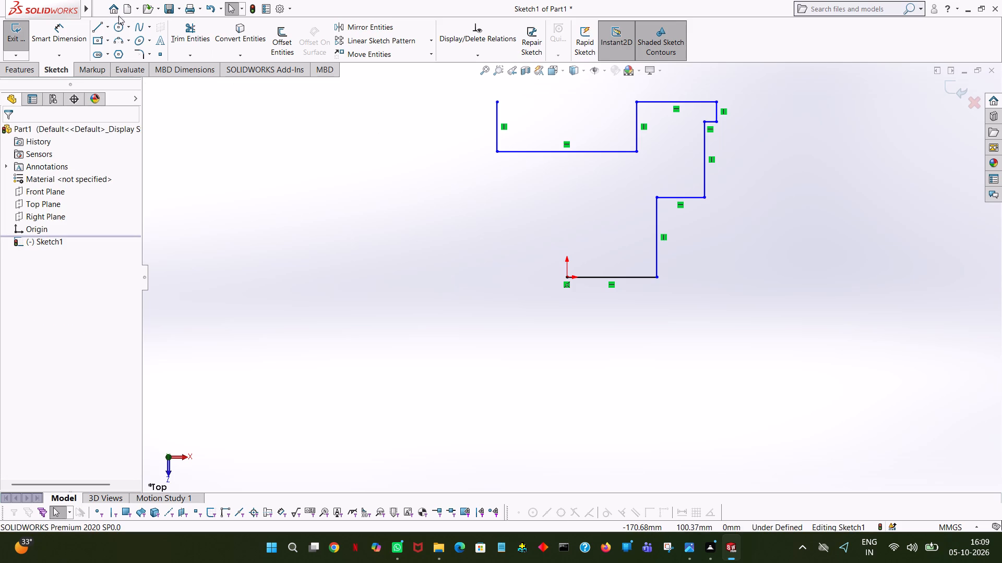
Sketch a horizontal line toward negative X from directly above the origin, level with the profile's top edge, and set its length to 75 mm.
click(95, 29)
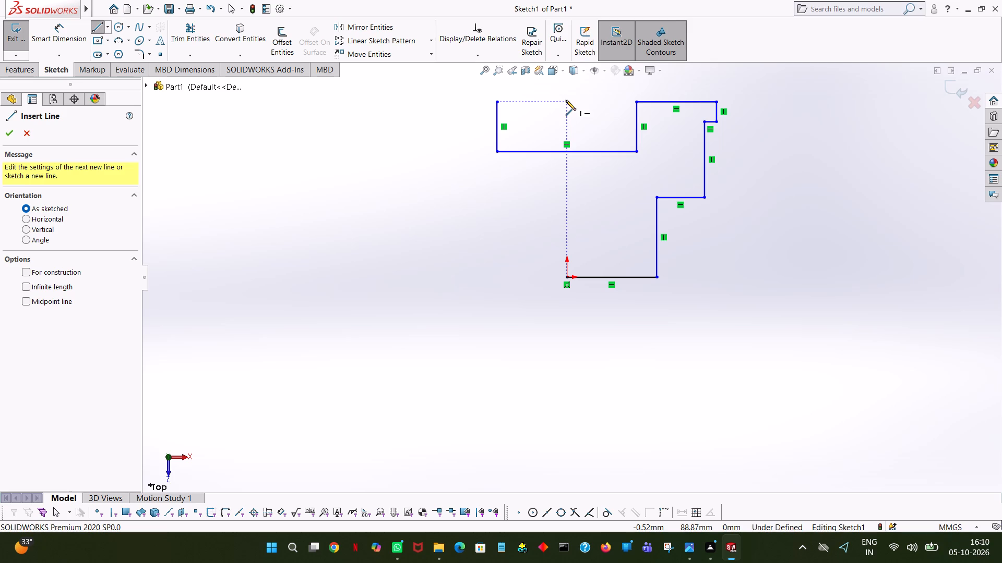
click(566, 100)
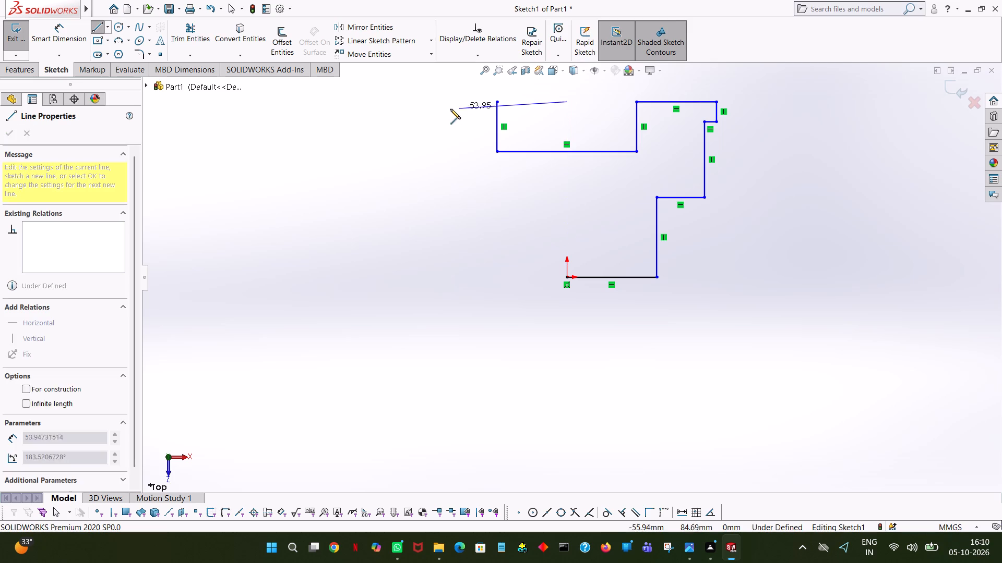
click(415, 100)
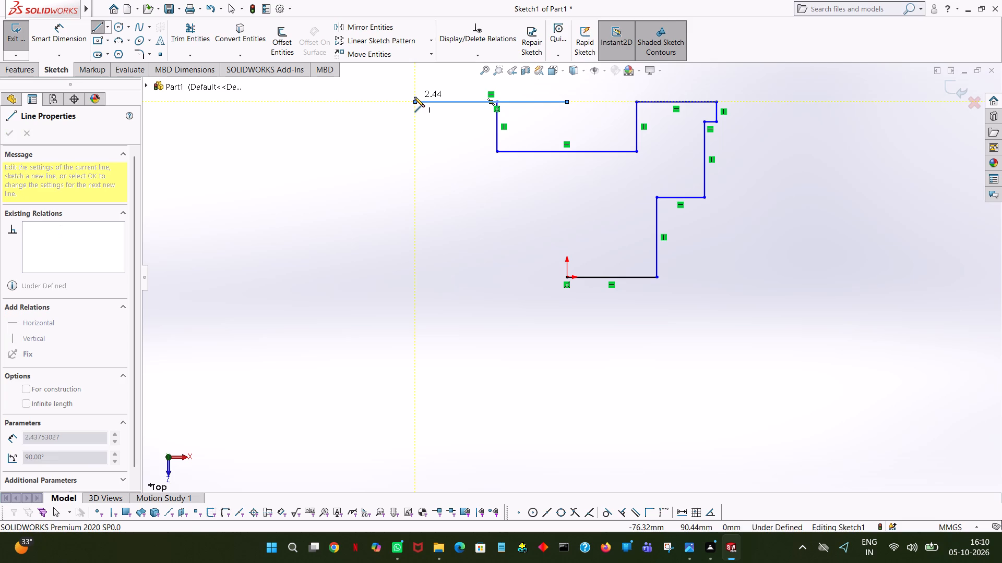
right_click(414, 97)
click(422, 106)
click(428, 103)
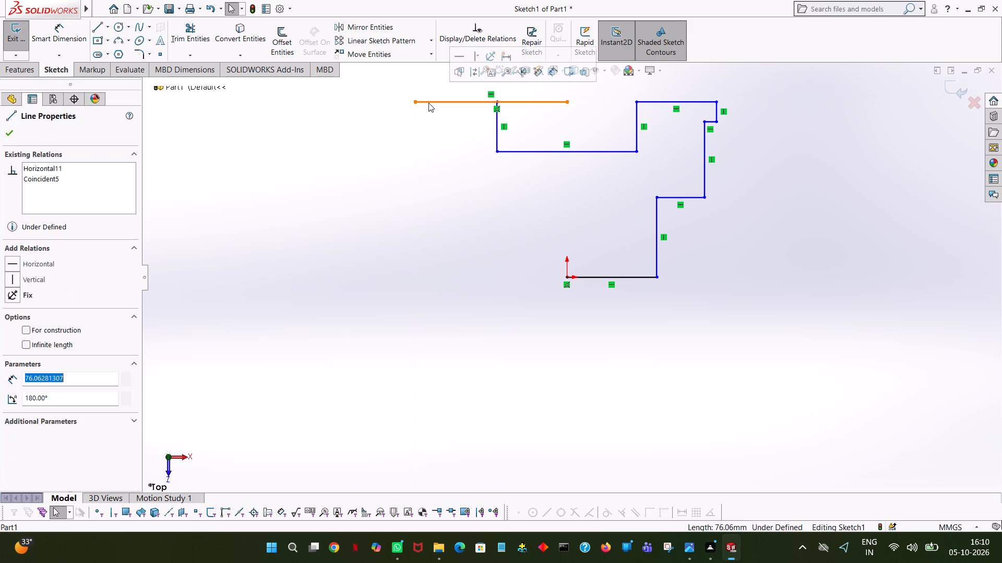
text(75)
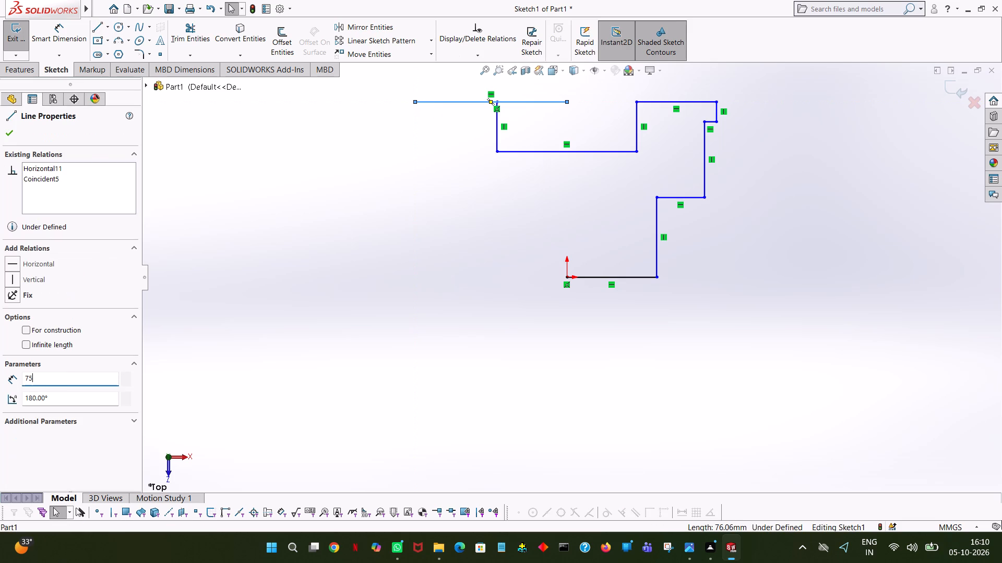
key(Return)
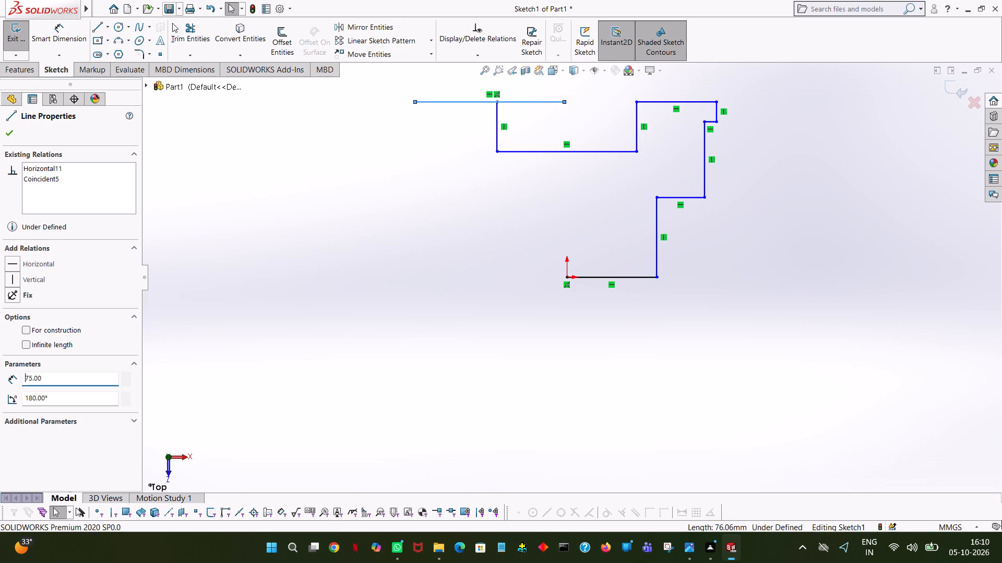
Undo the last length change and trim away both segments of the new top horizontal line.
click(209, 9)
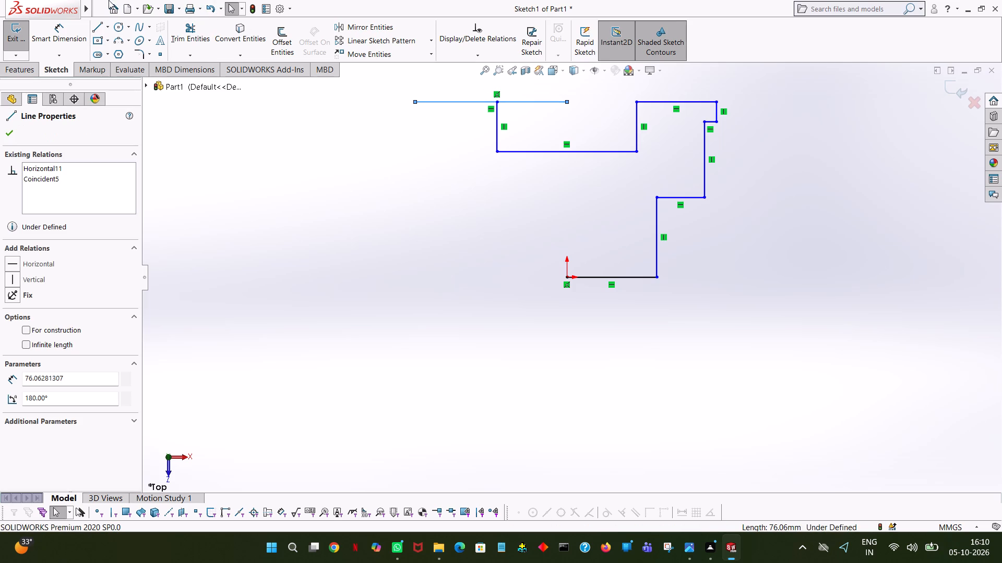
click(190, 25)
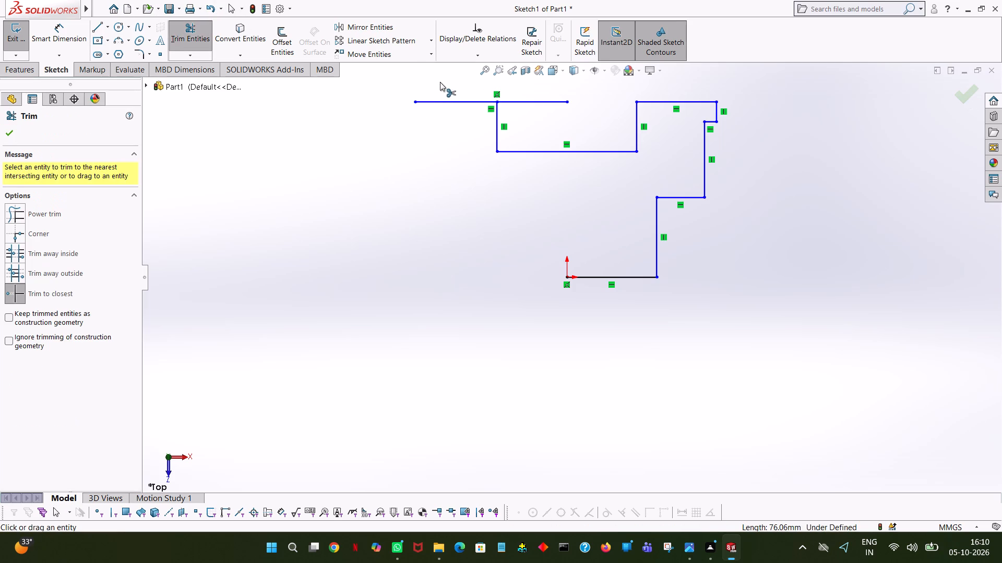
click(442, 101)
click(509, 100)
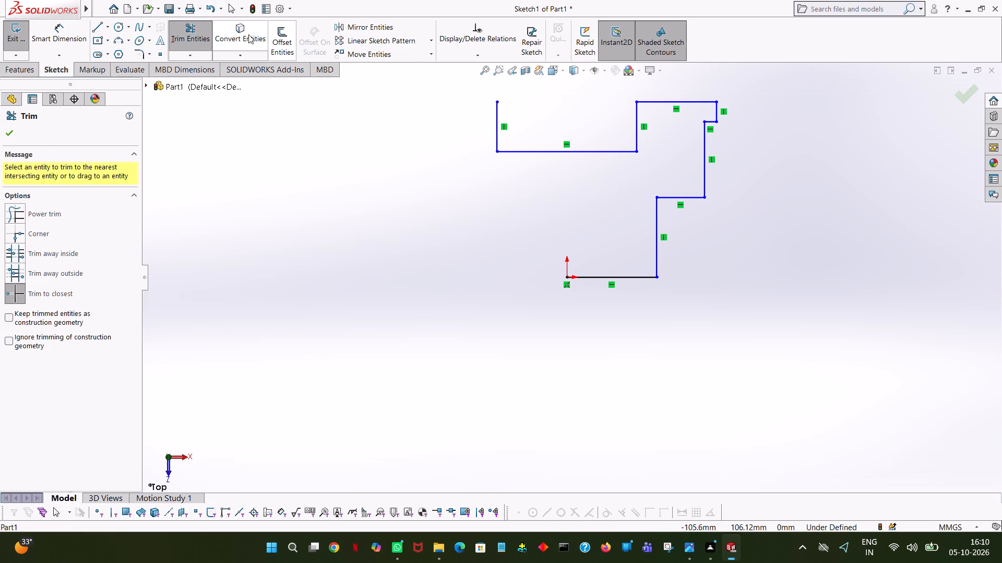
Sketch a vertical line from the origin up to the top edge's level and continue with a 75 mm horizontal line toward negative X.
drag(95, 26, 103, 26)
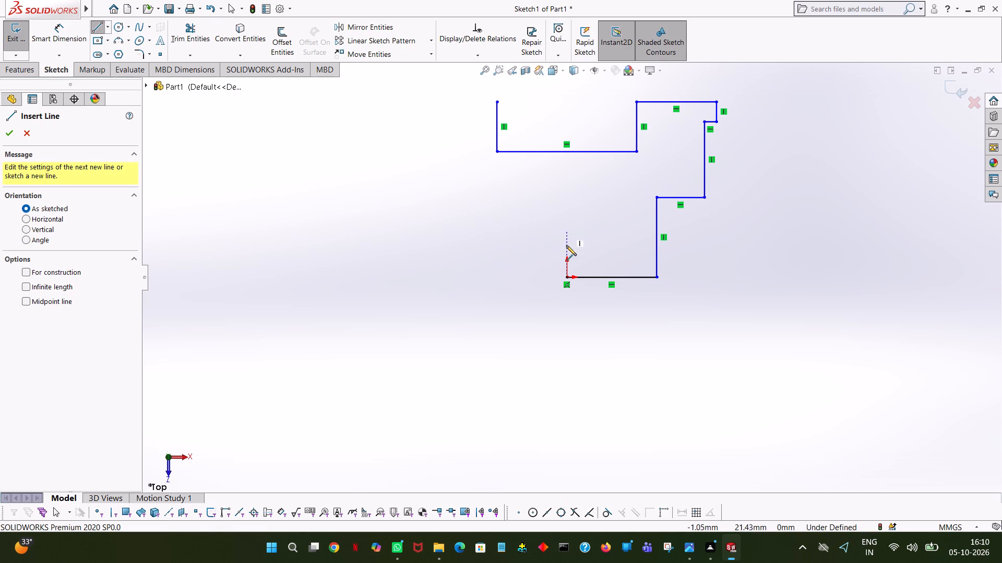
drag(566, 275, 568, 271)
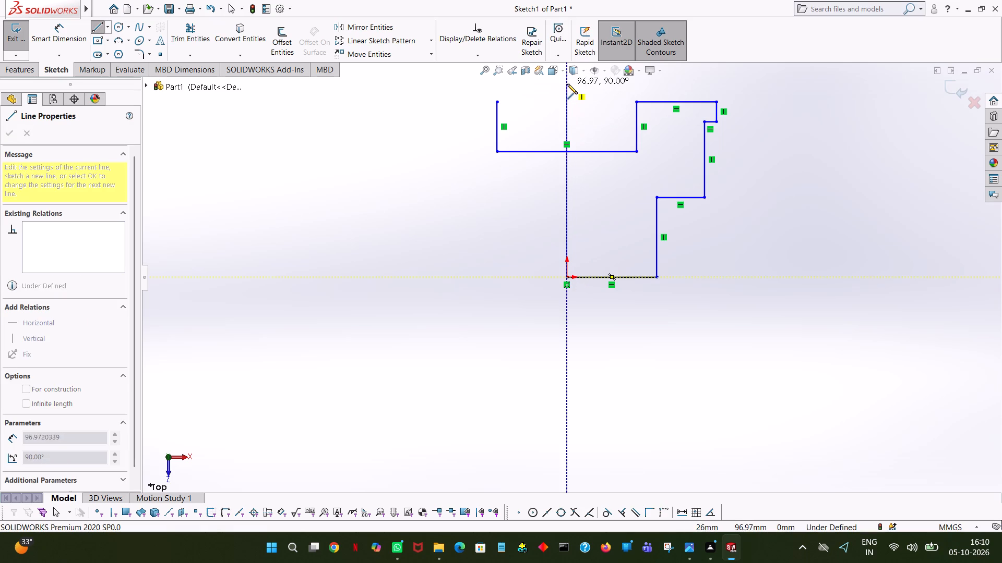
click(566, 100)
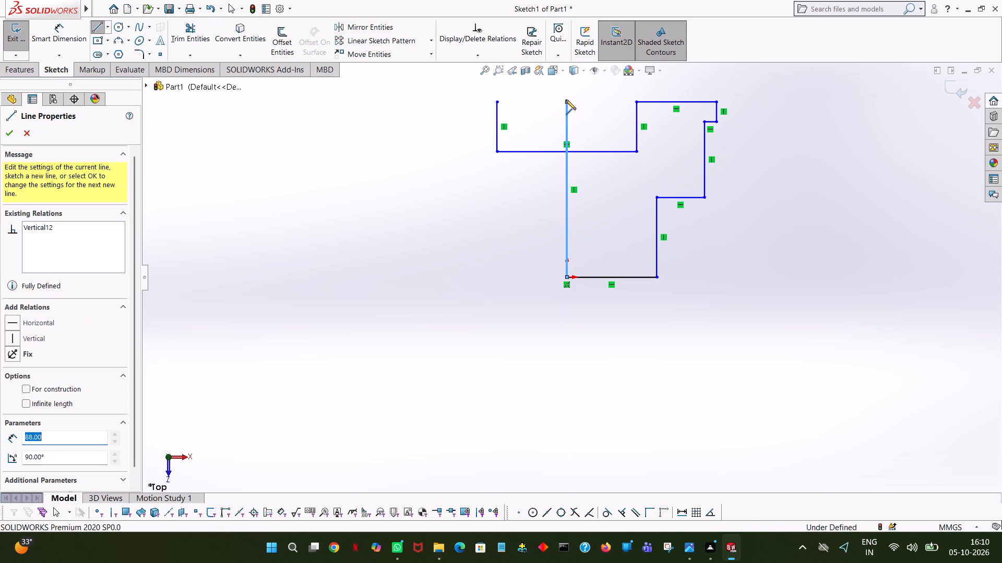
click(444, 100)
text(75)
key(Return)
right_click(444, 100)
click(461, 111)
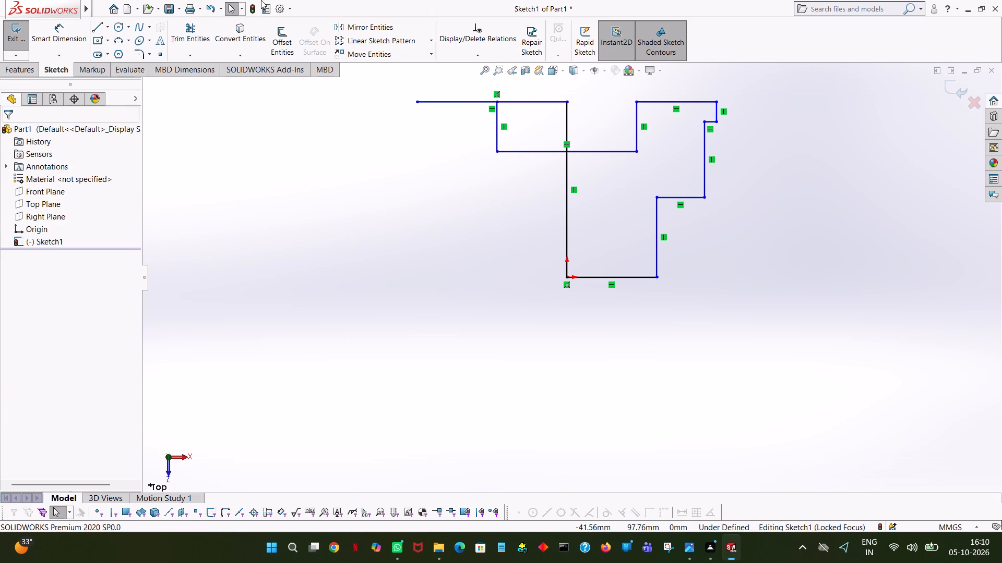
Trim away the 75 mm line's segment across the recess and the part of the vertical line above the recess floor.
click(198, 42)
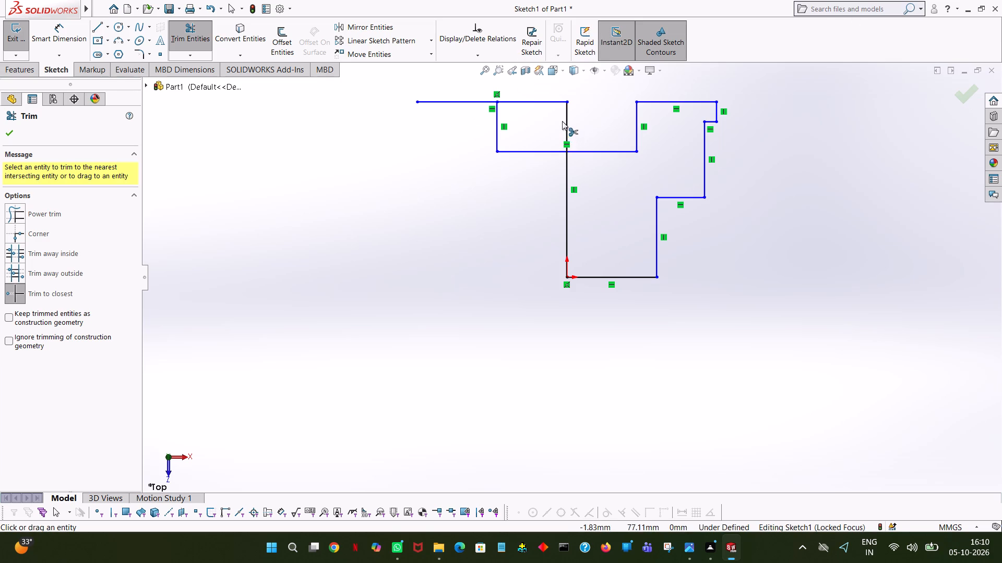
click(540, 100)
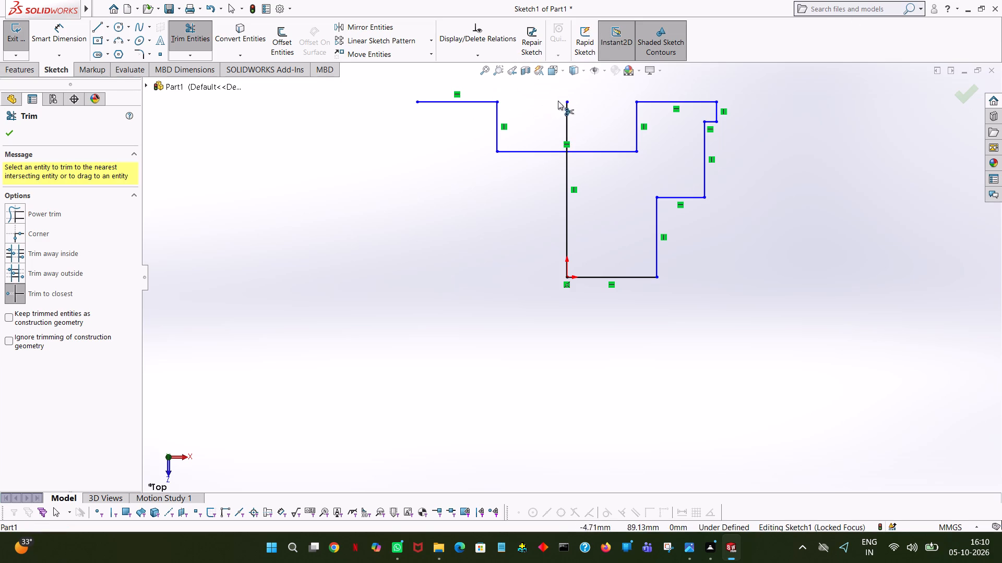
click(567, 114)
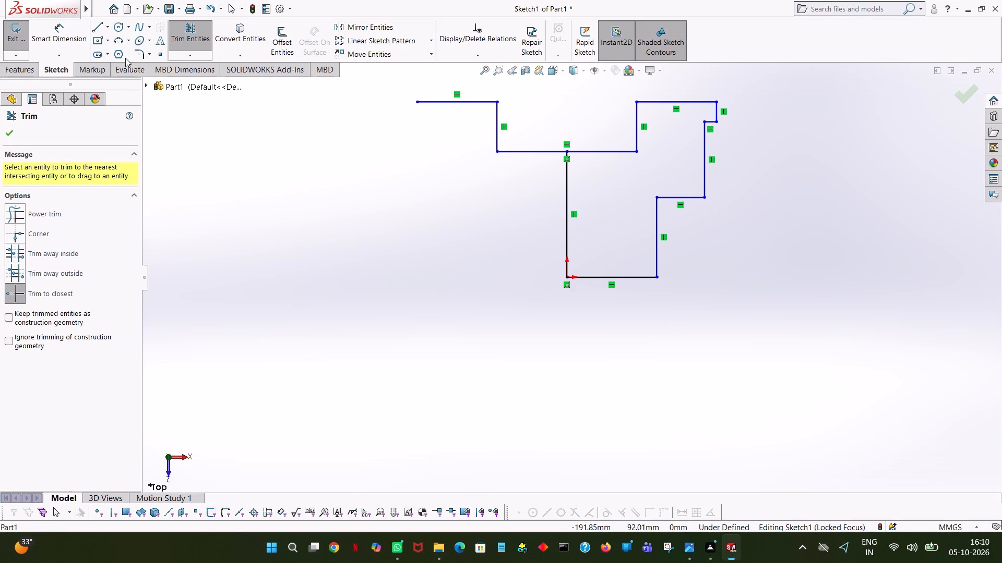
Sketch a 10 mm vertical line downward from the outer end of the negative-X top line.
click(94, 27)
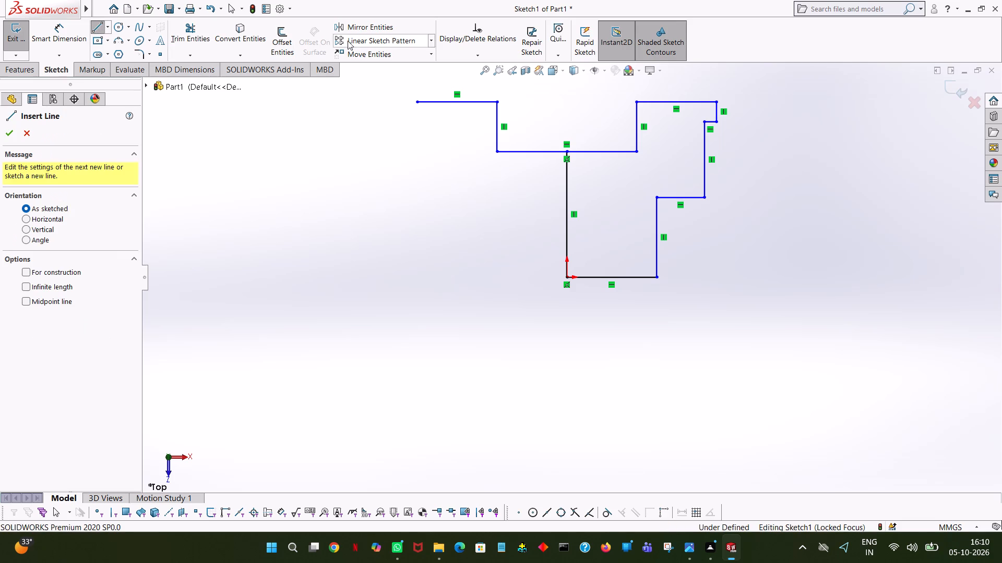
click(414, 103)
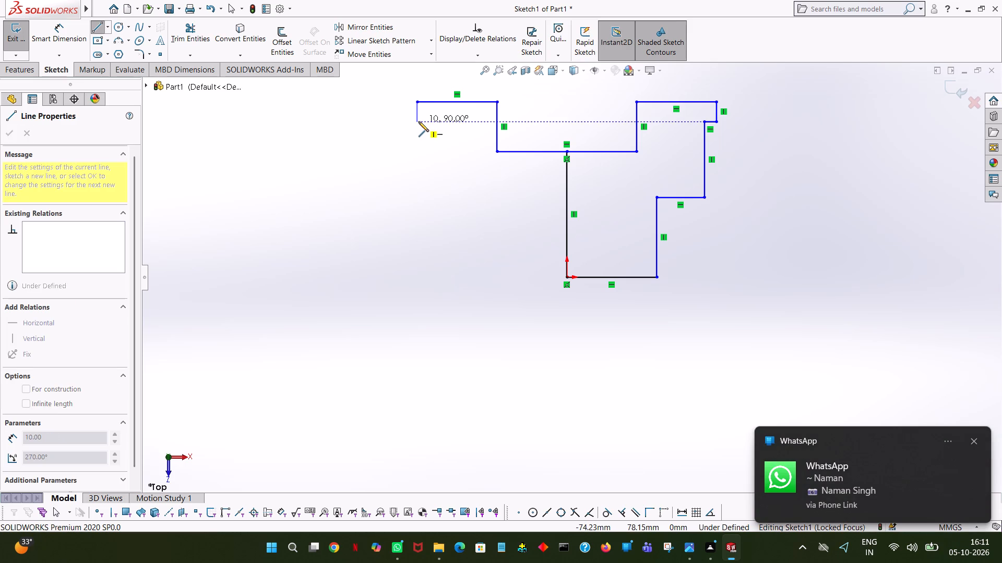
click(416, 122)
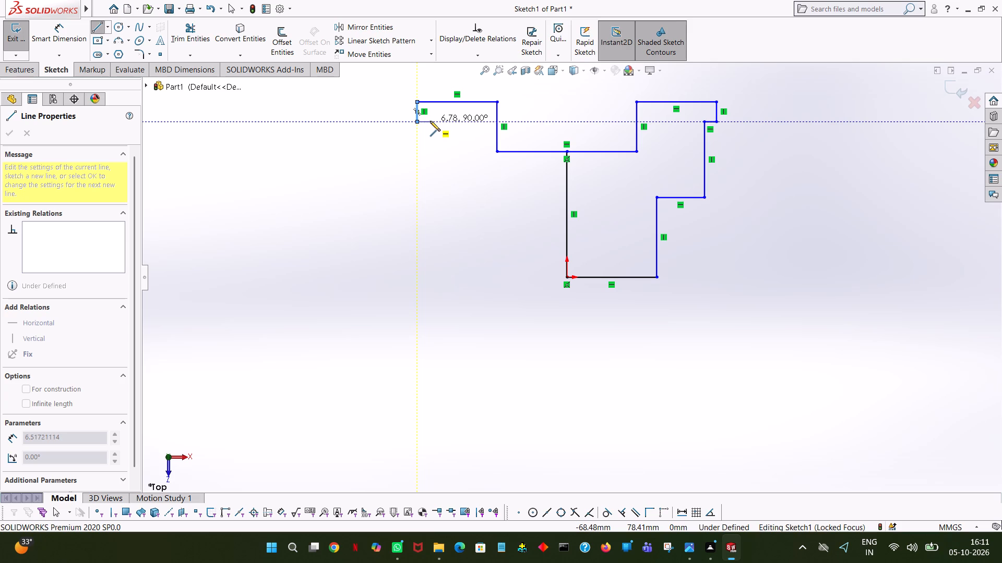
right_click(430, 121)
click(445, 127)
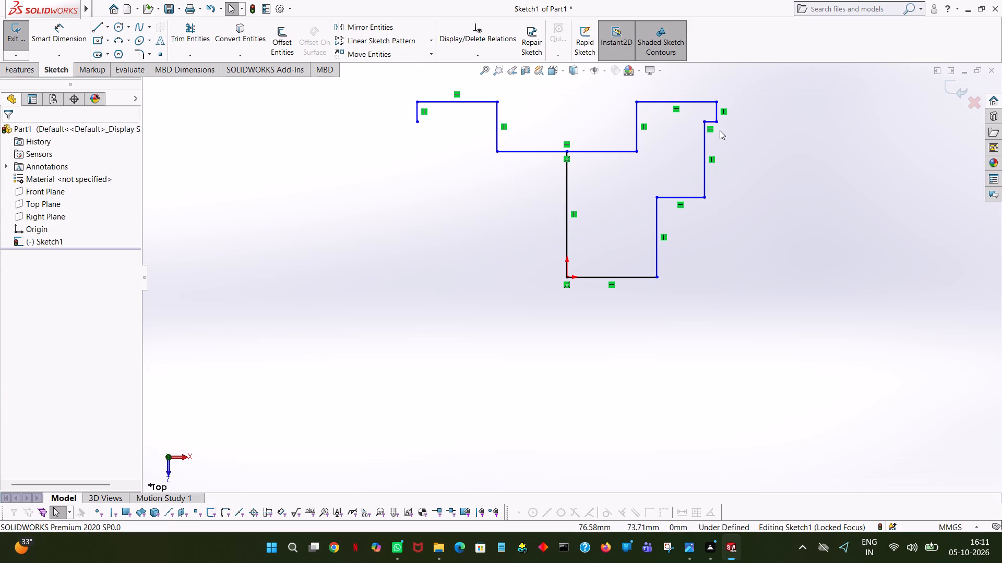
Sketch a horizontal line toward positive X from the lower end of the negative-X 10 mm line and set its length to 6 mm.
click(711, 121)
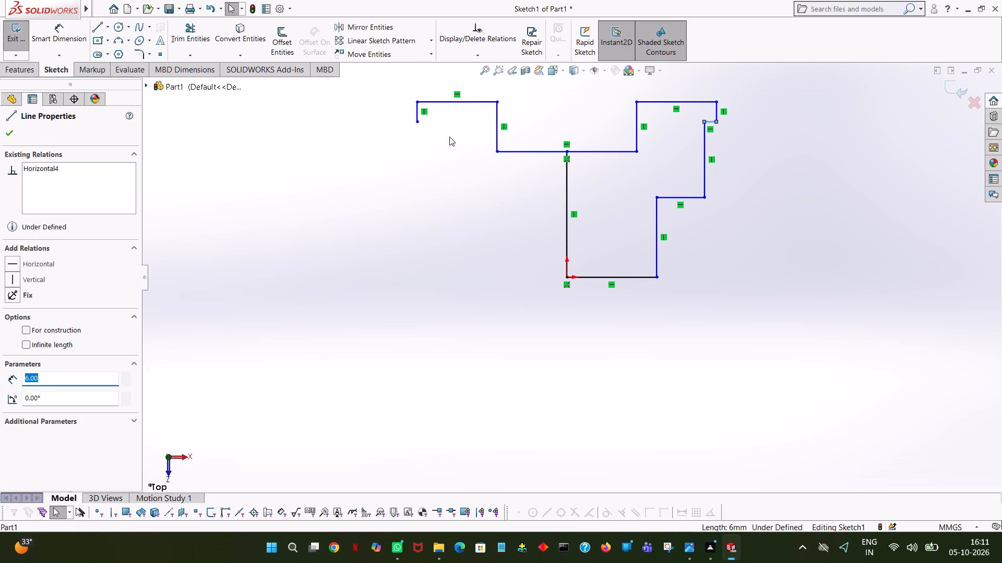
click(244, 203)
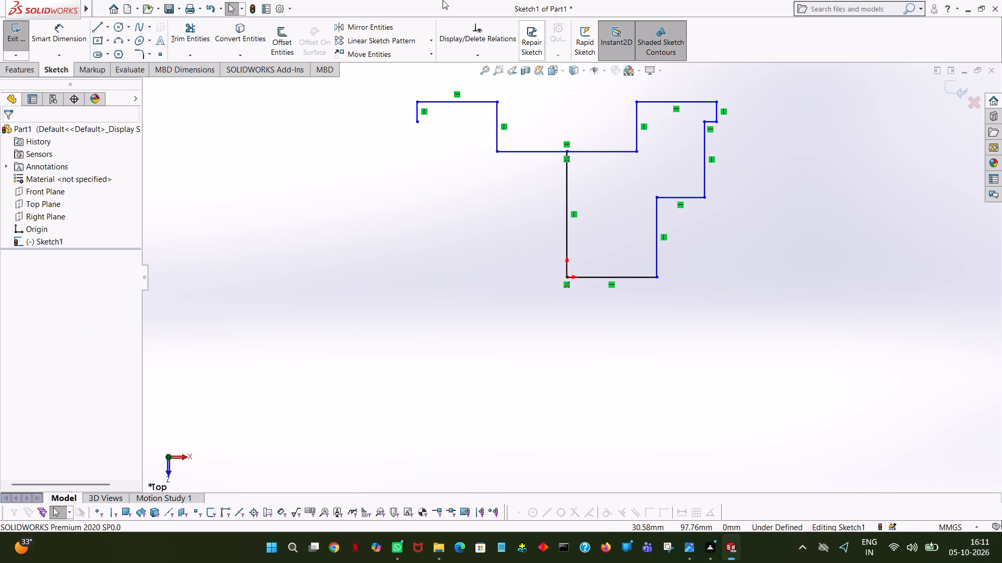
click(93, 25)
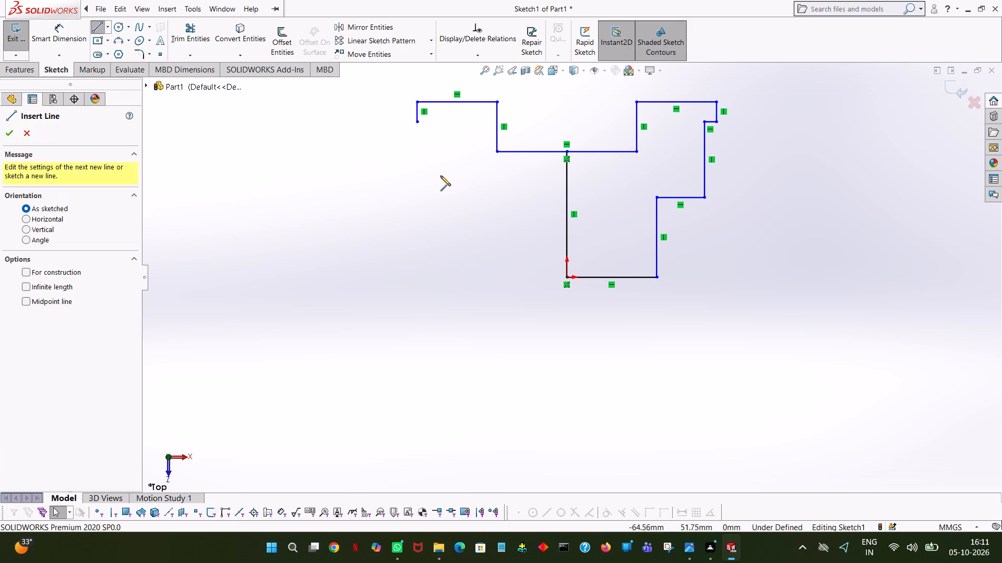
click(416, 120)
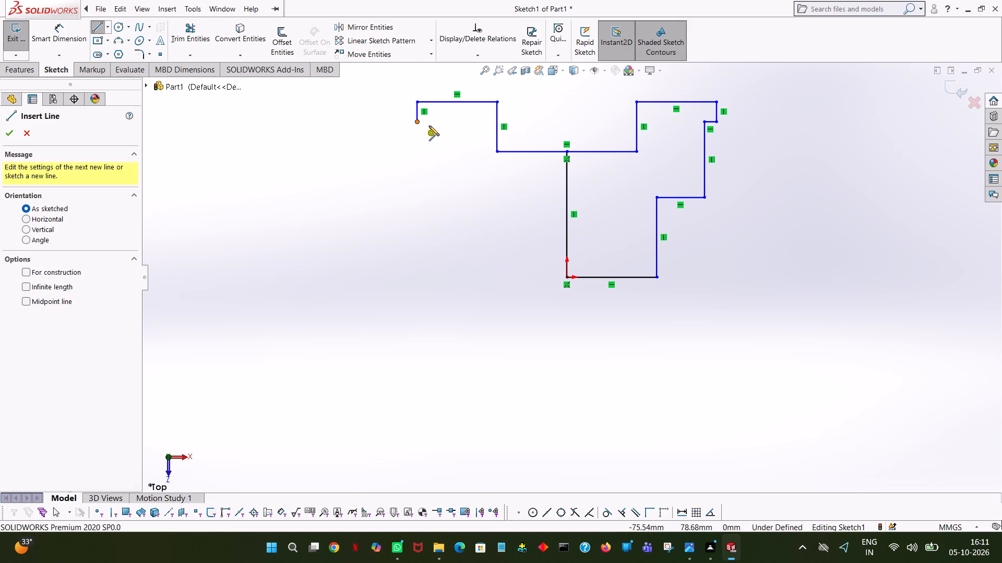
click(433, 123)
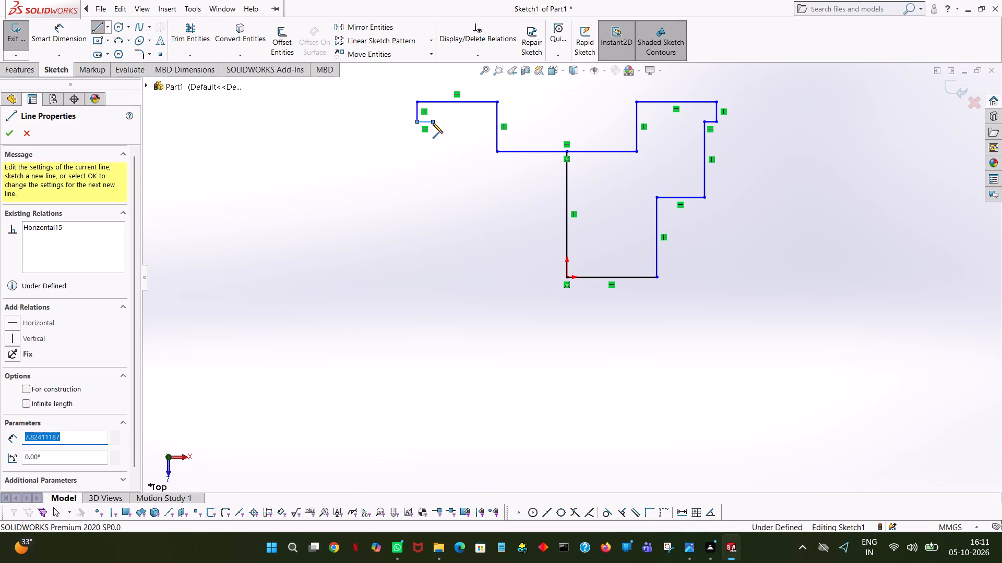
key(6)
key(Return)
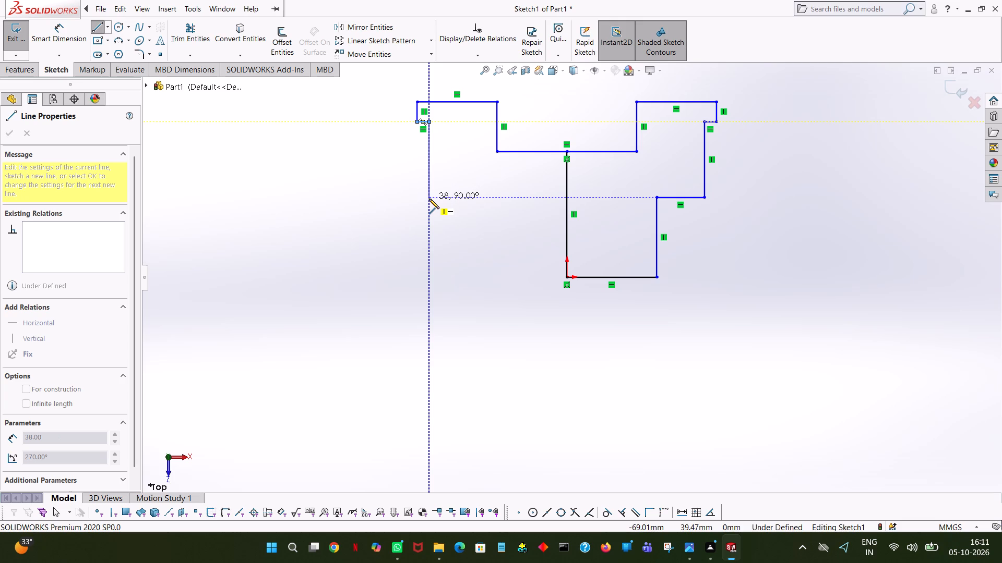
Sketch a 38 mm vertical line downward from the 6 mm line's inner end, level with the opposite side's step.
click(429, 199)
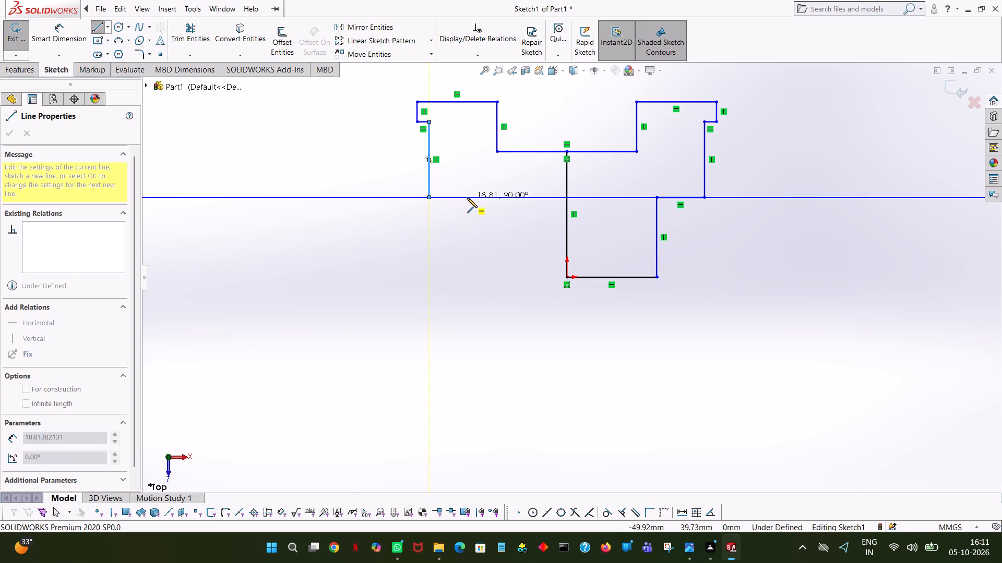
right_click(457, 198)
click(467, 200)
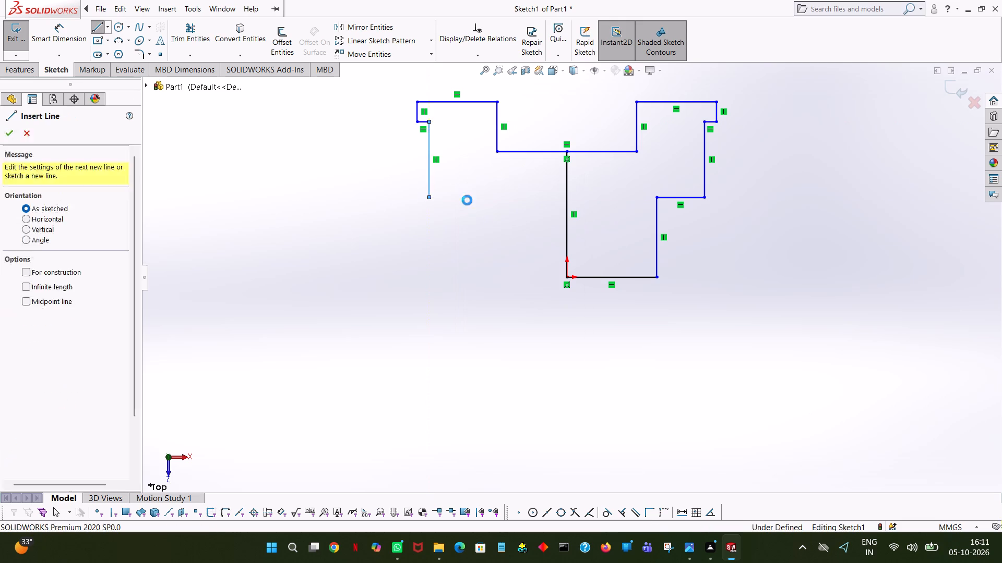
Check the lengths of the positive-X side's step line and vertical line, and of the matching vertical line on the negative-X side.
click(681, 197)
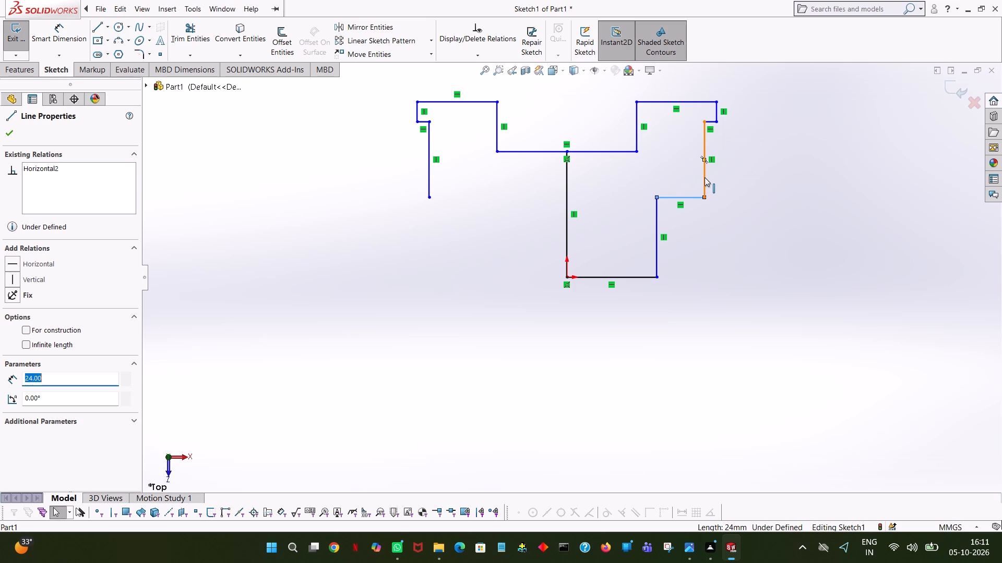
click(705, 177)
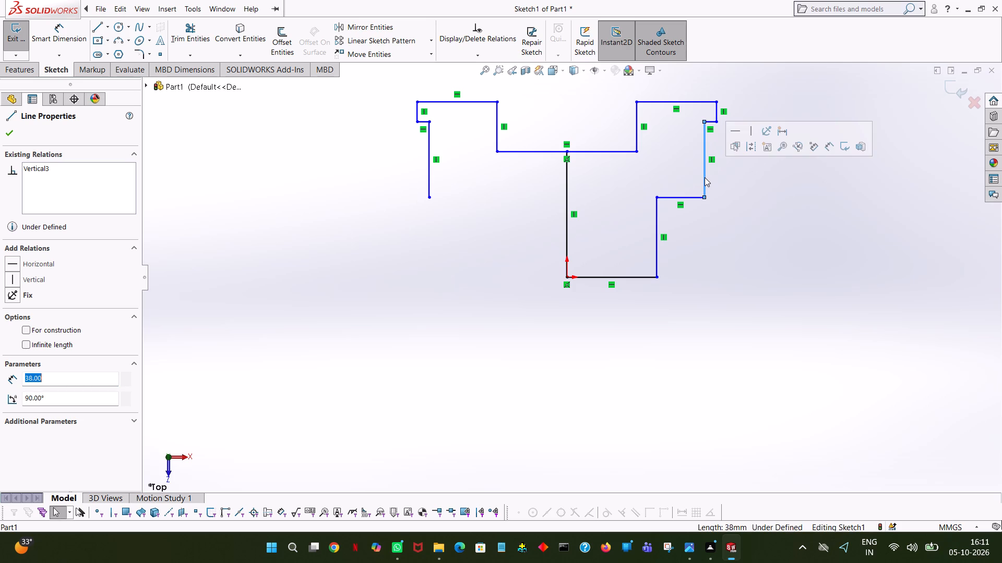
click(430, 174)
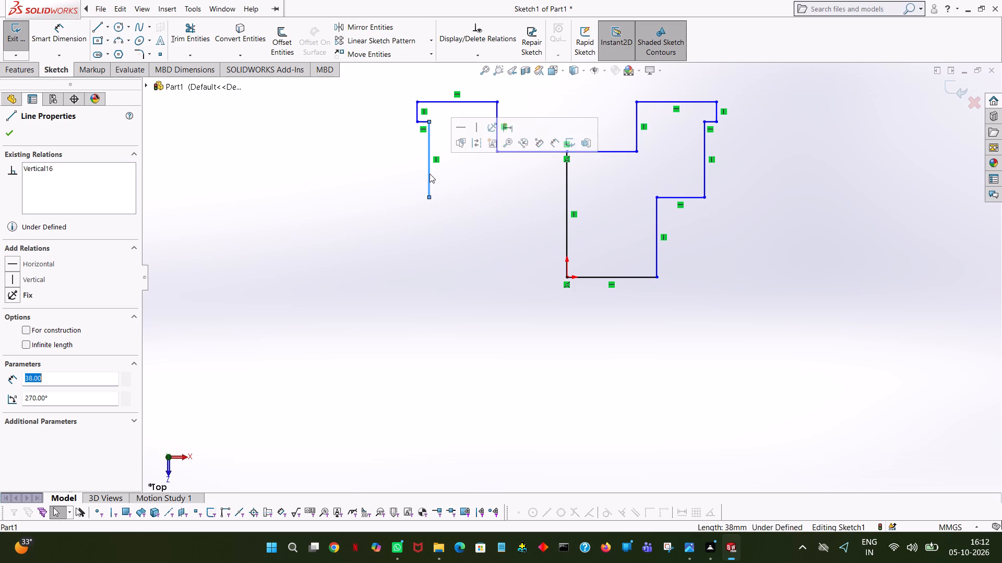
click(674, 199)
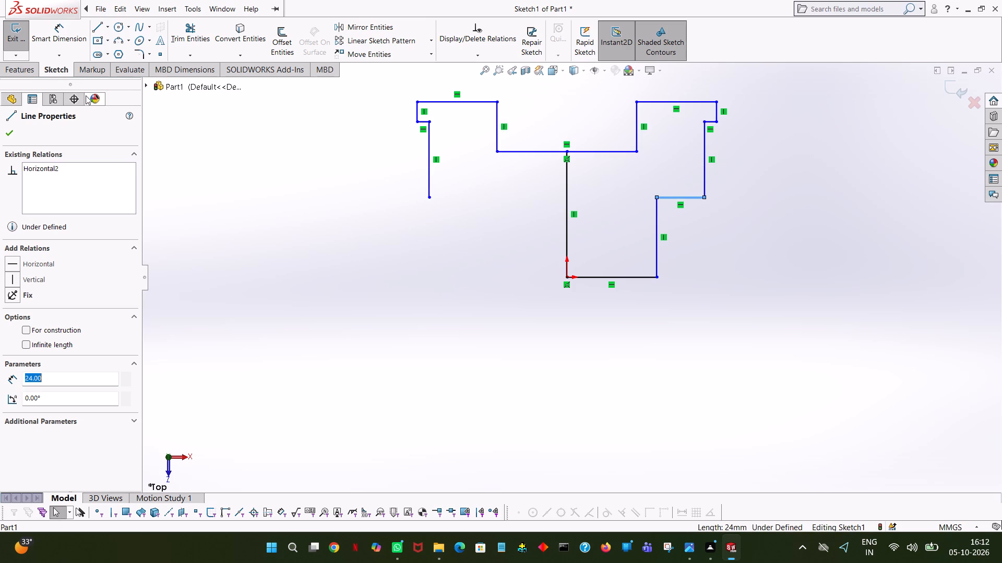
Sketch a 24 mm horizontal line toward positive X from the lower end of the negative-X 38 mm vertical line.
click(95, 23)
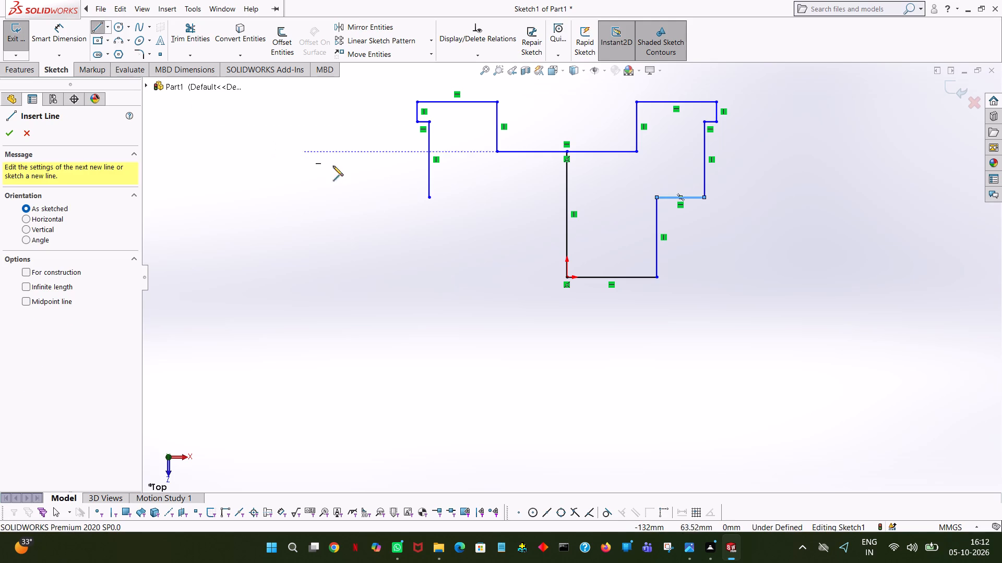
click(427, 197)
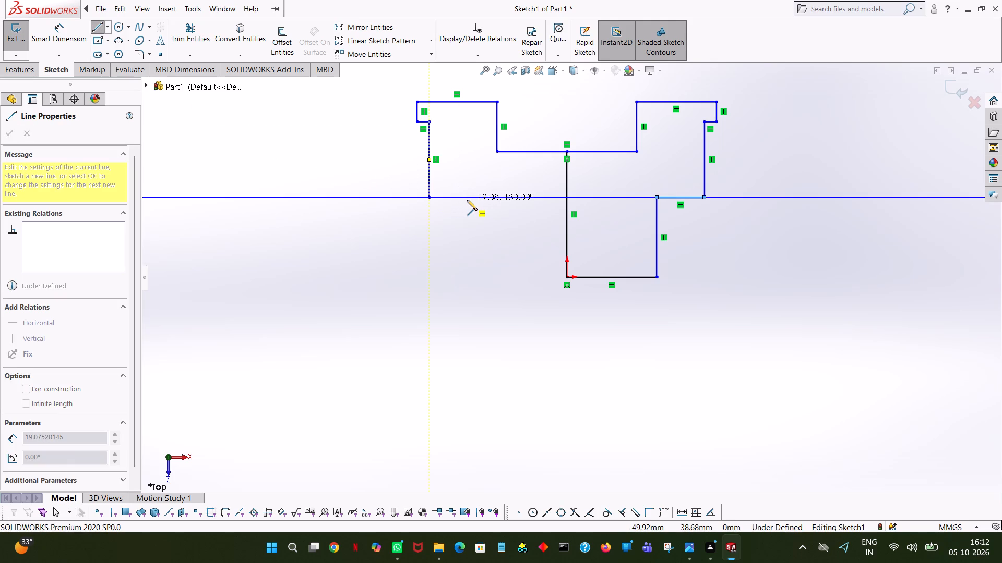
click(467, 200)
text(24)
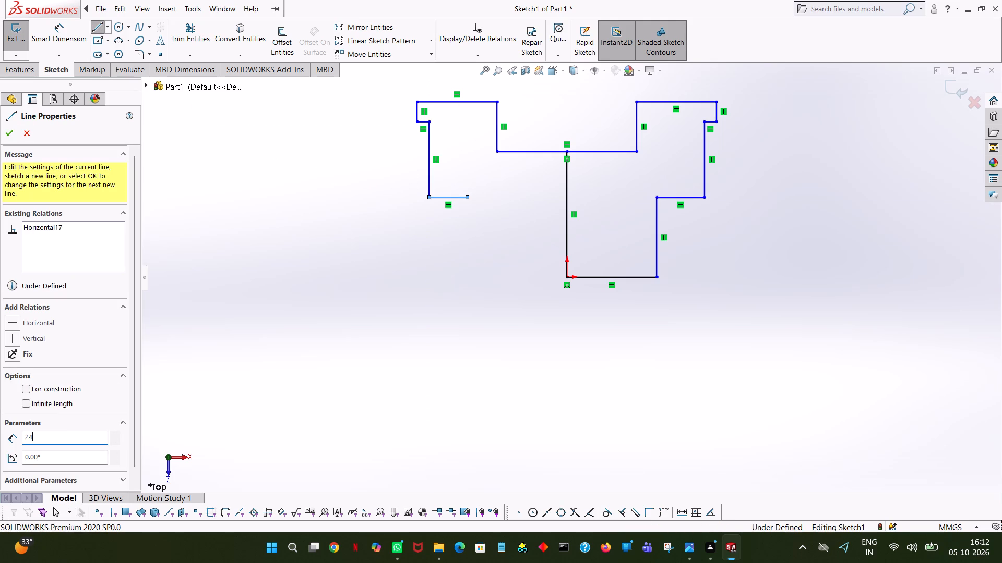
key(Return)
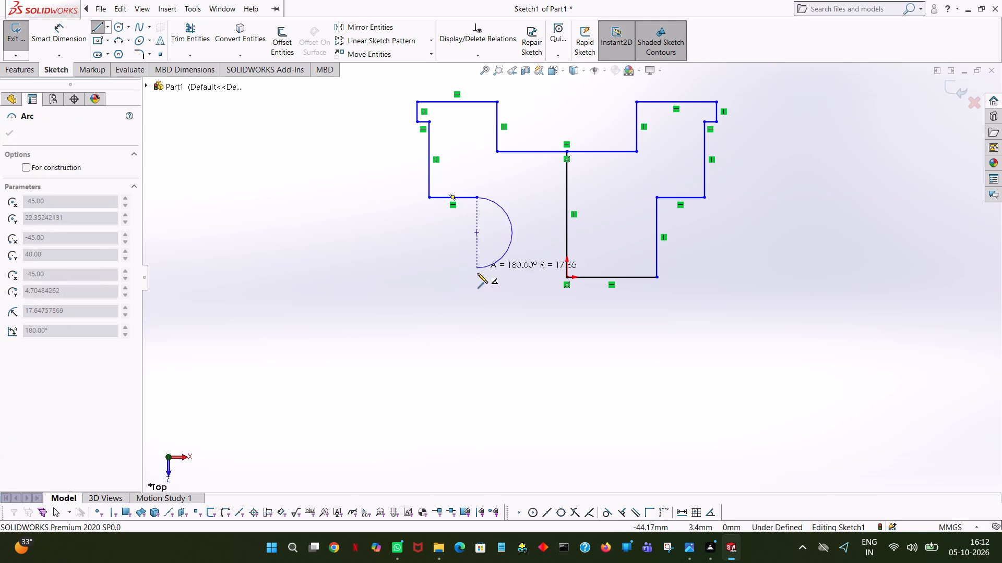
right_click(481, 268)
click(508, 275)
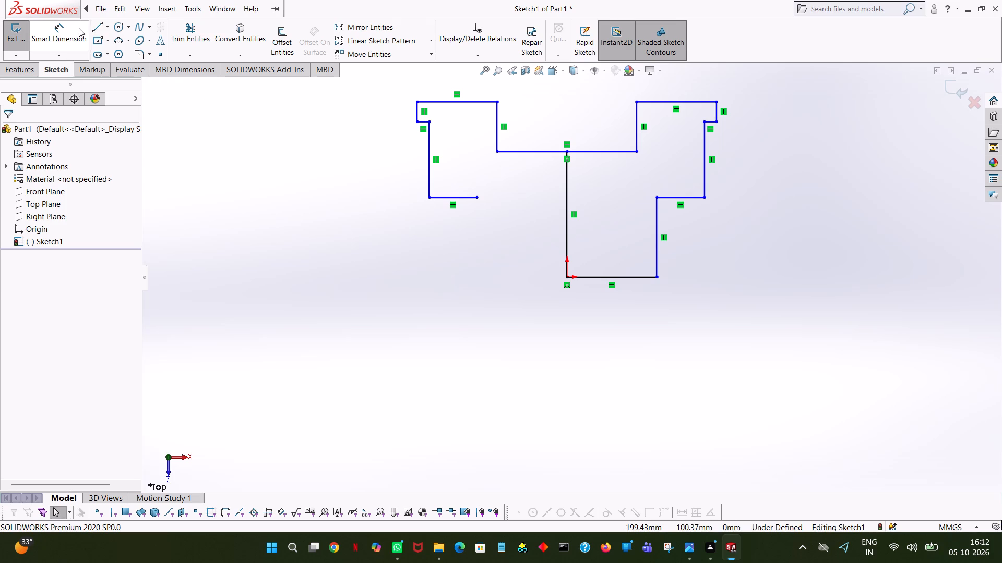
Close the profile with a 40 mm vertical line down from the 24 mm line's inner end and a 45 mm horizontal line to the origin.
click(98, 28)
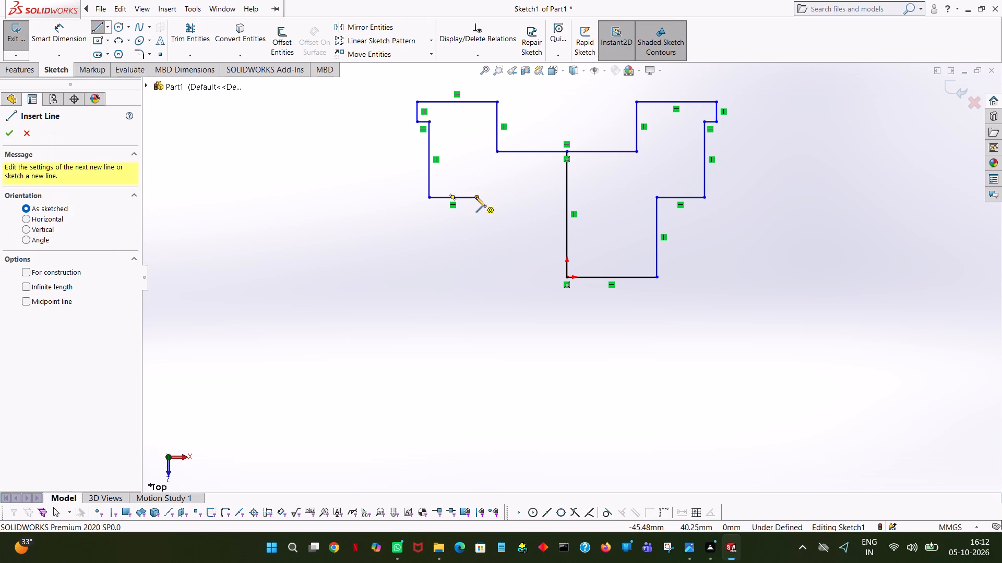
click(476, 197)
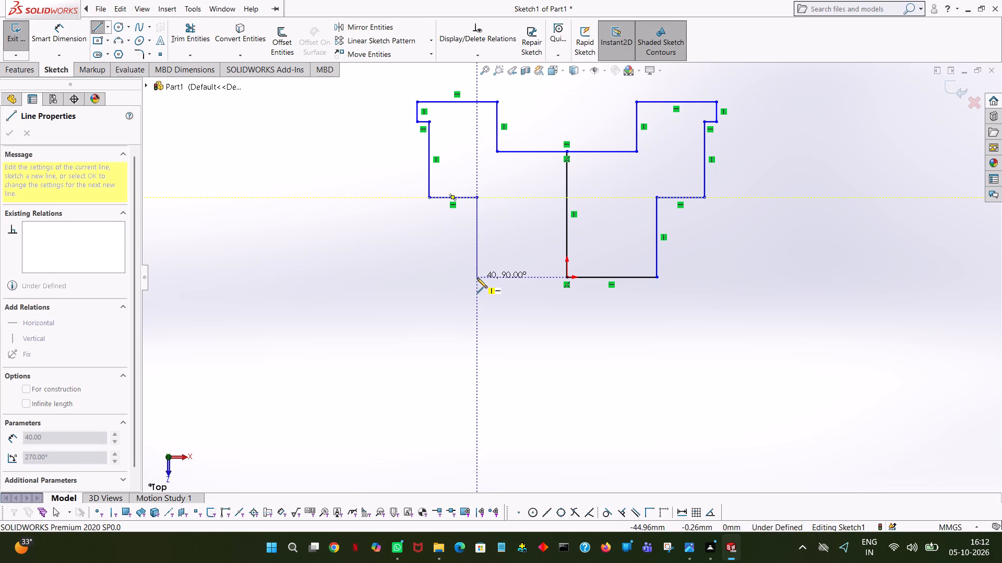
click(477, 278)
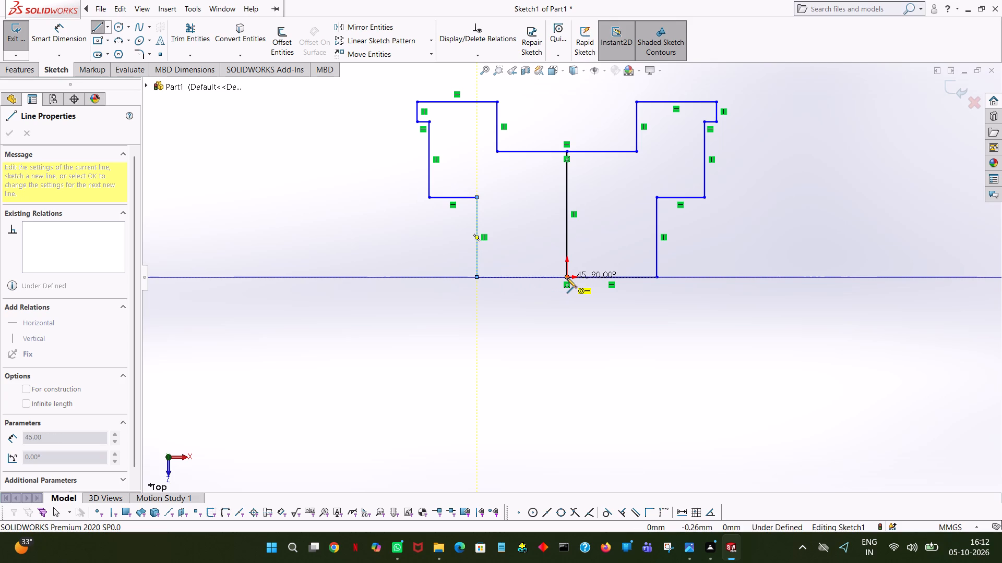
click(567, 277)
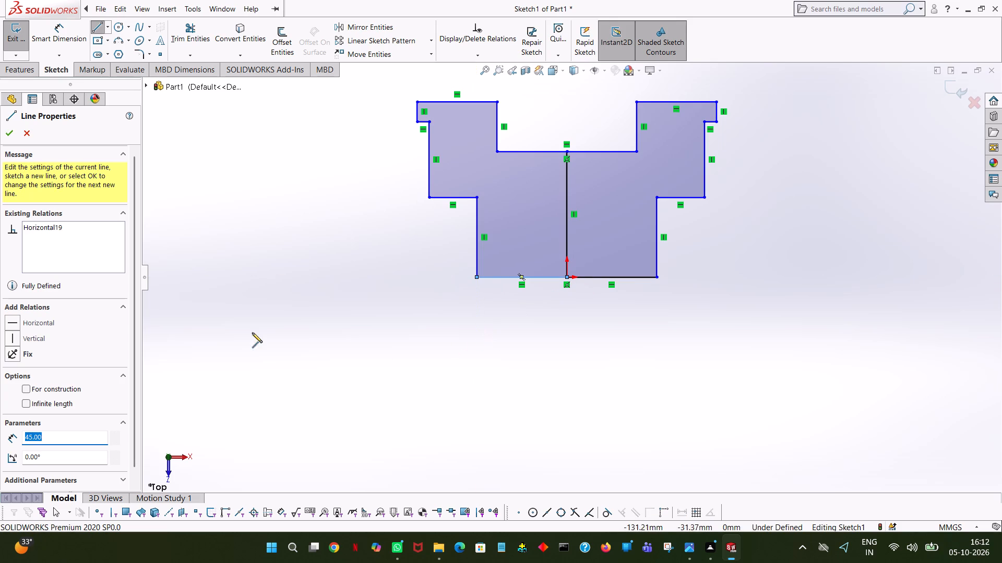
click(10, 133)
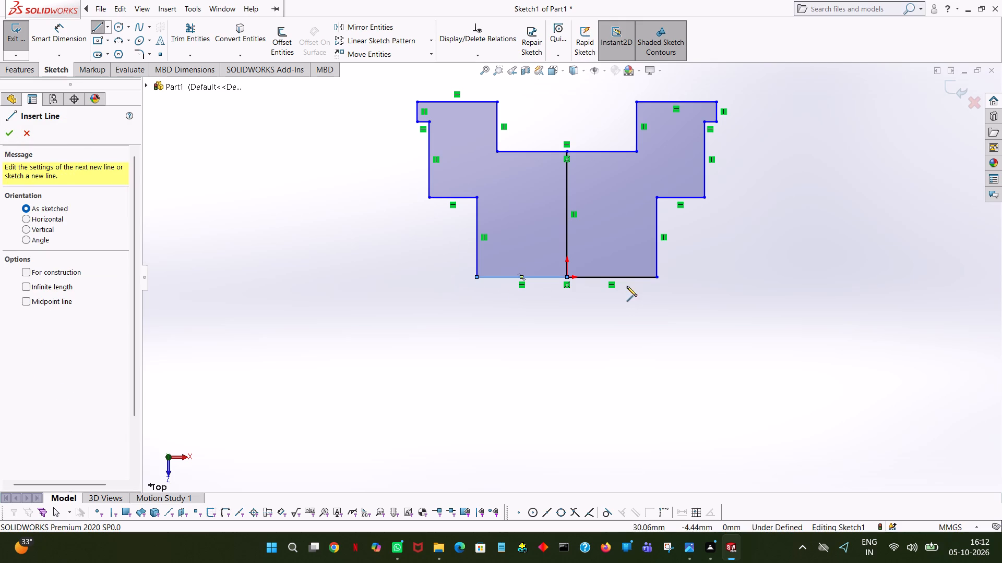
click(16, 128)
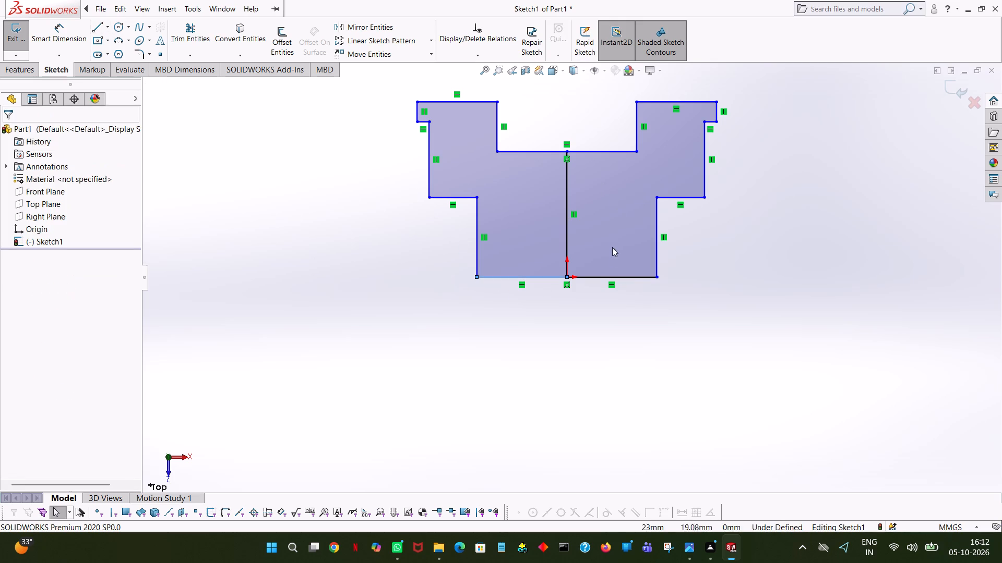
Check the lengths of the two bottom lines on either side of the origin.
click(618, 276)
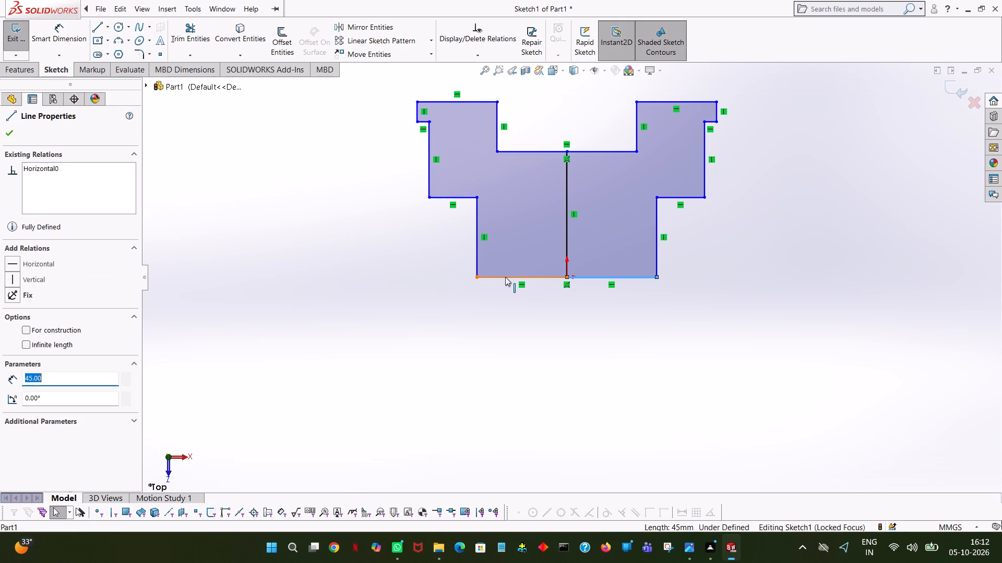
click(505, 277)
click(346, 262)
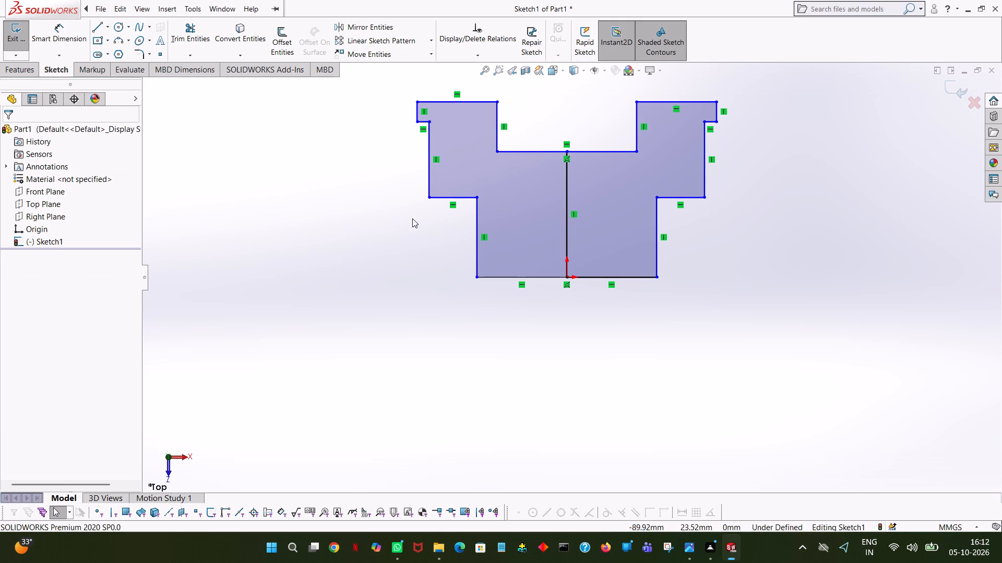
Trim away the vertical line running from the origin to the recess floor.
click(187, 32)
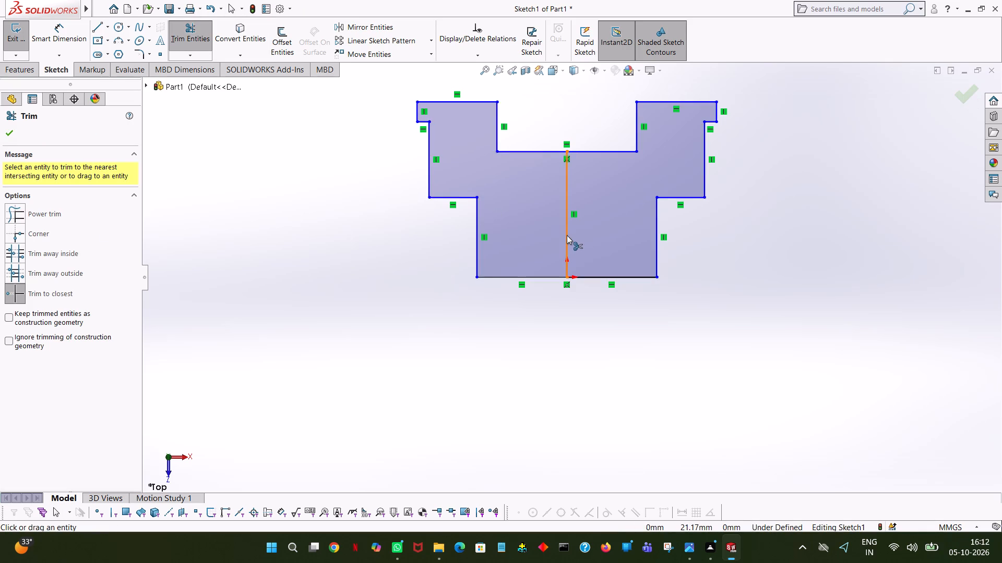
click(567, 235)
Add 12 mm sketch fillets to the two inner step corners above the profile's lower section.
click(135, 57)
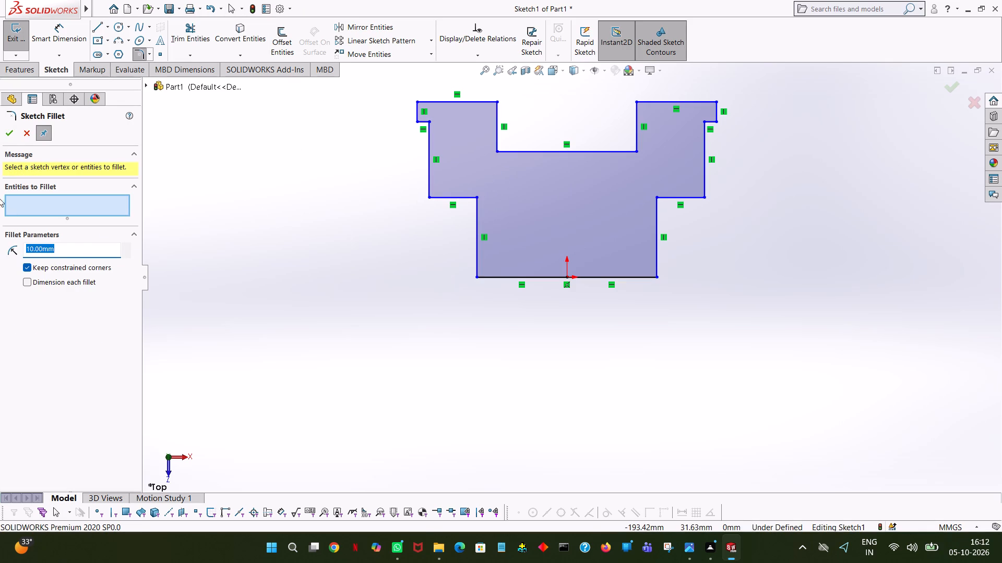
text(12)
click(252, 223)
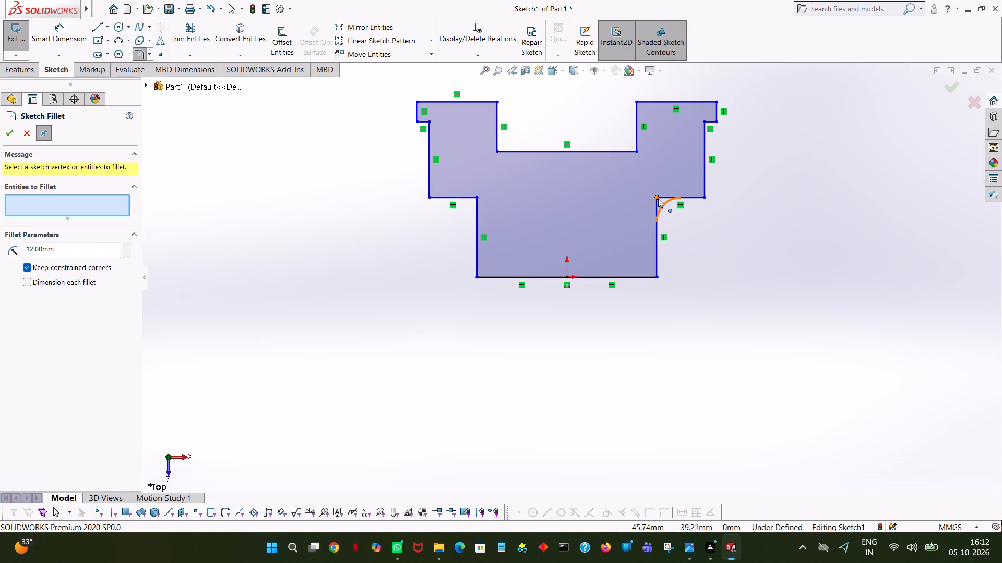
click(658, 198)
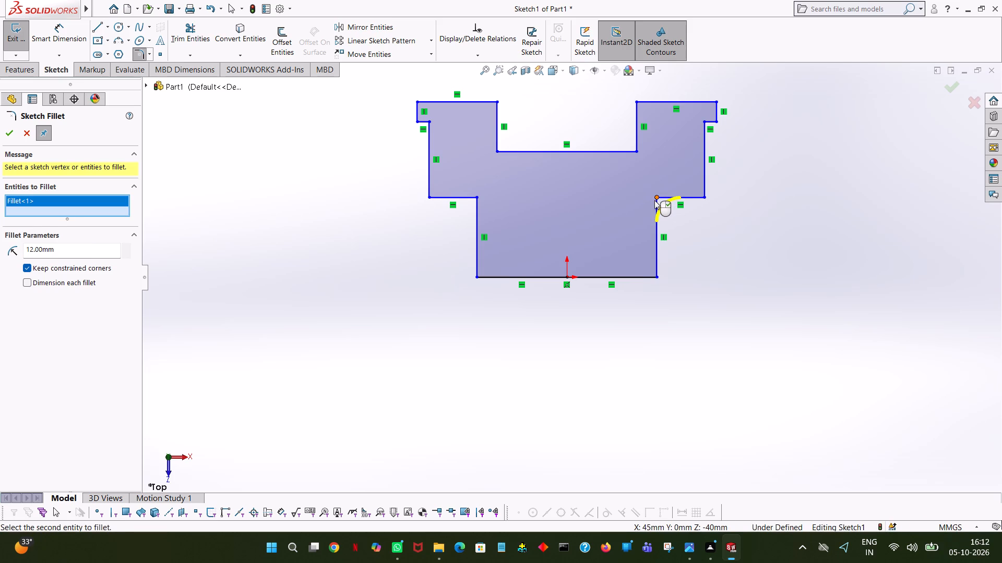
click(476, 195)
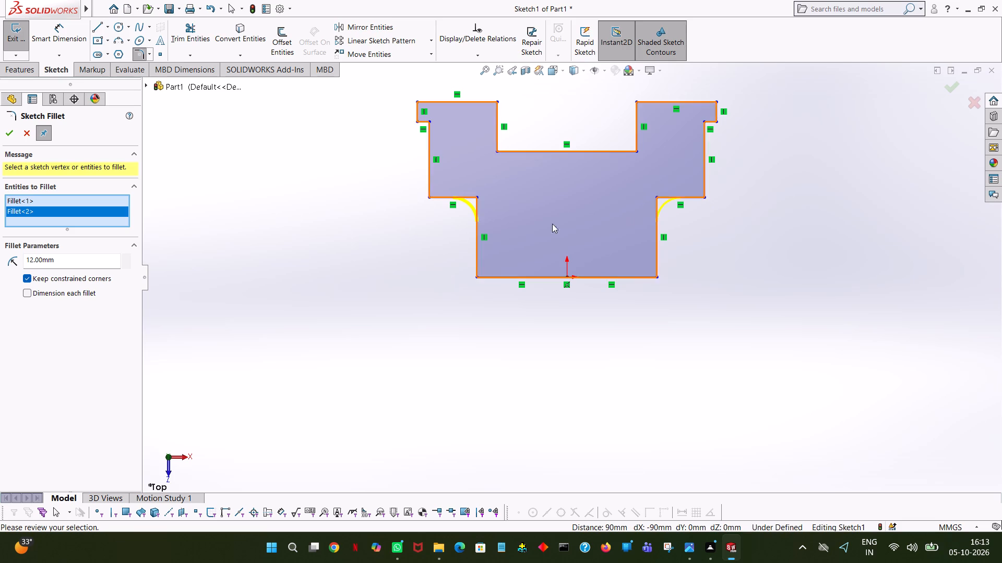
click(6, 130)
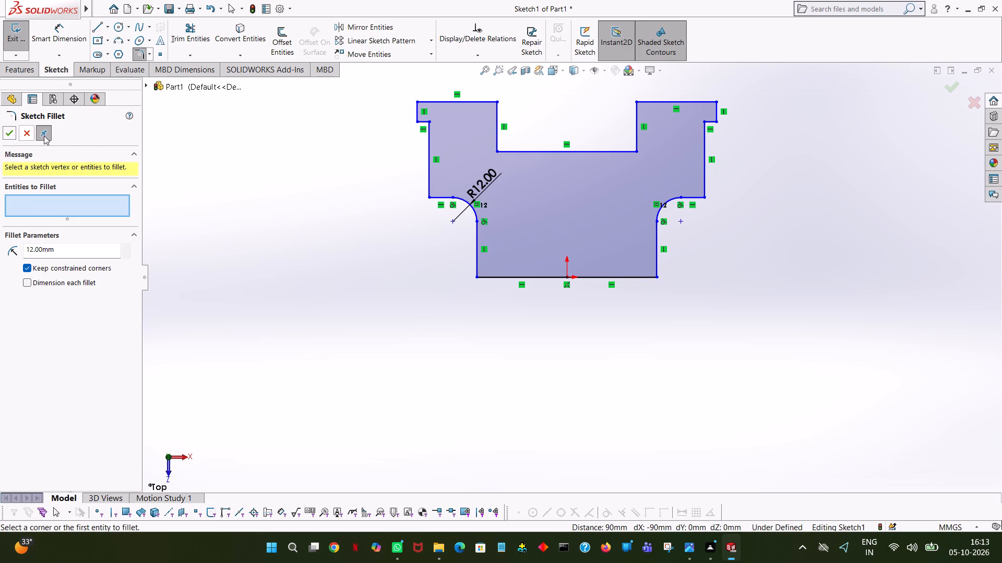
click(308, 209)
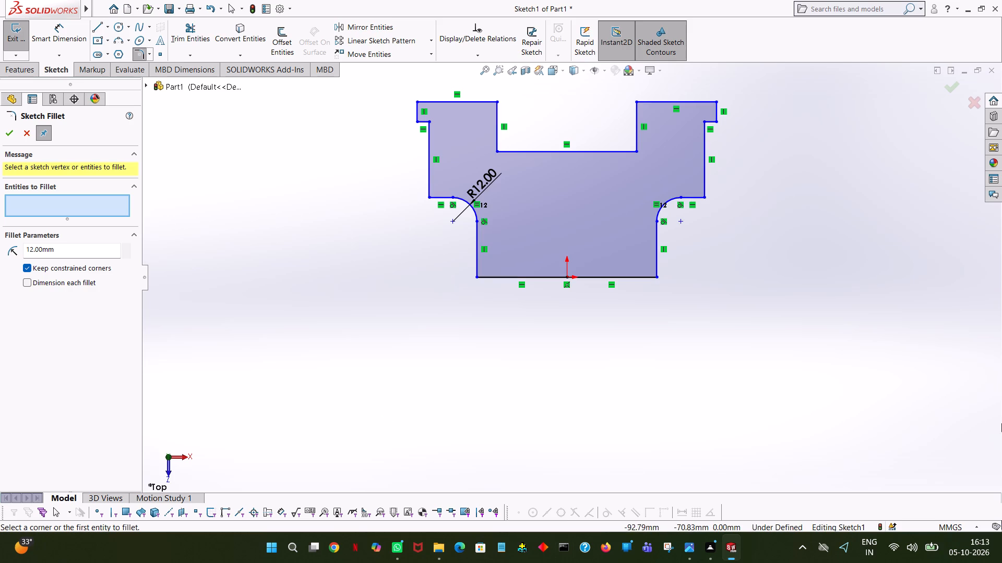
click(11, 132)
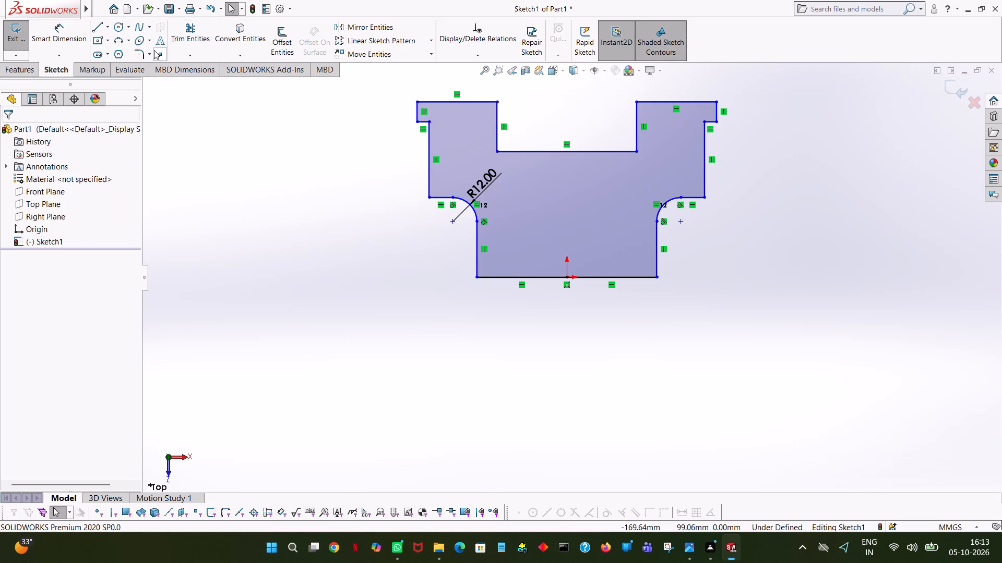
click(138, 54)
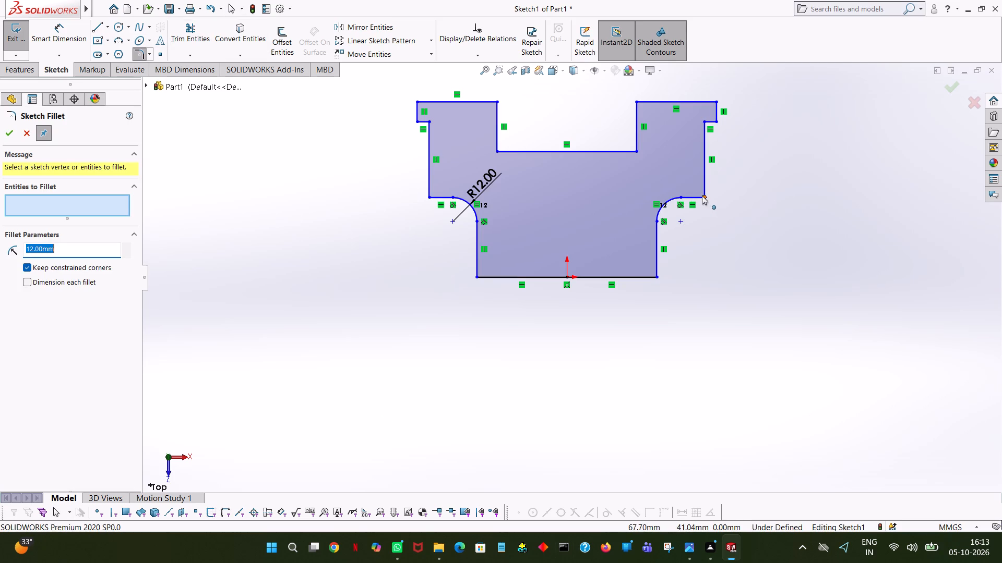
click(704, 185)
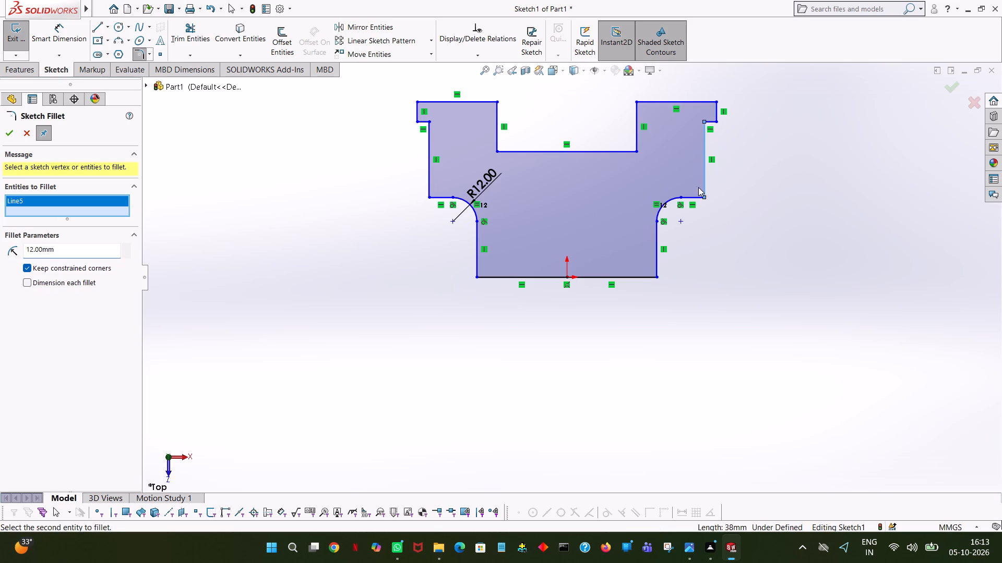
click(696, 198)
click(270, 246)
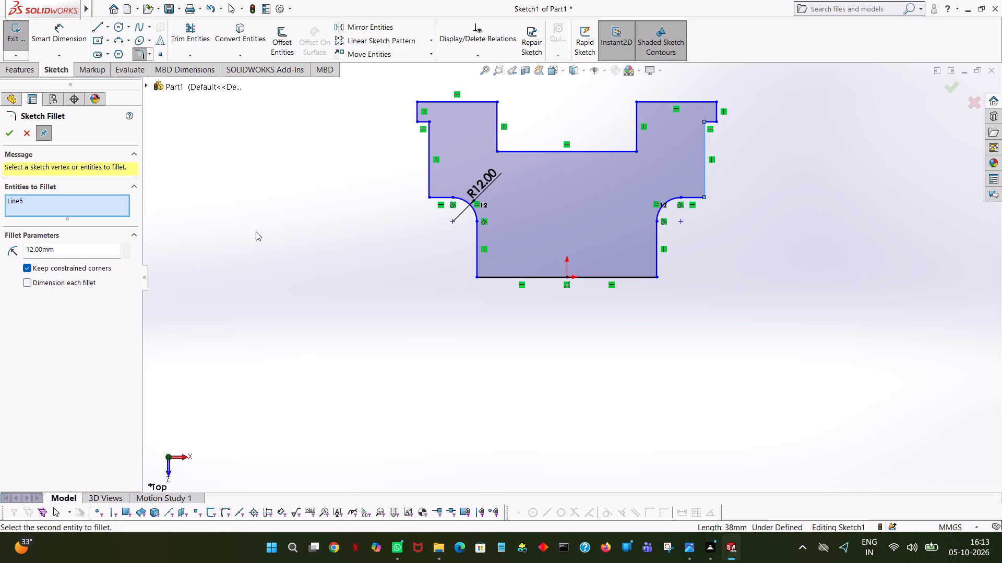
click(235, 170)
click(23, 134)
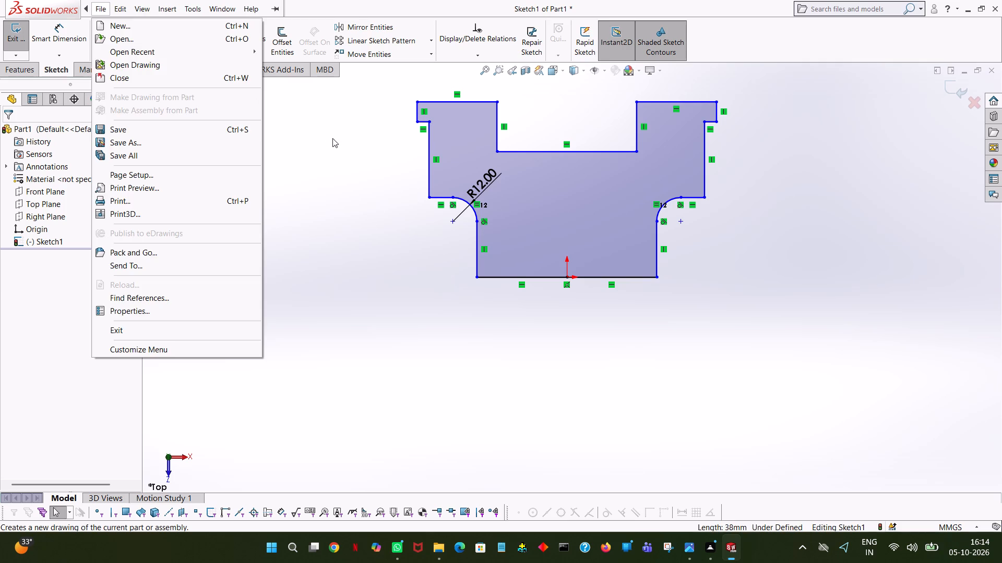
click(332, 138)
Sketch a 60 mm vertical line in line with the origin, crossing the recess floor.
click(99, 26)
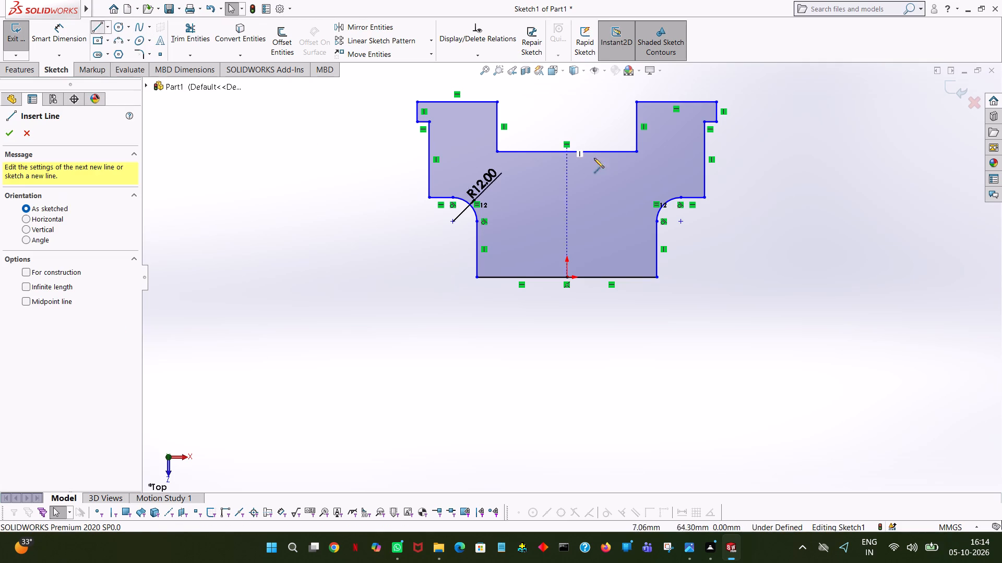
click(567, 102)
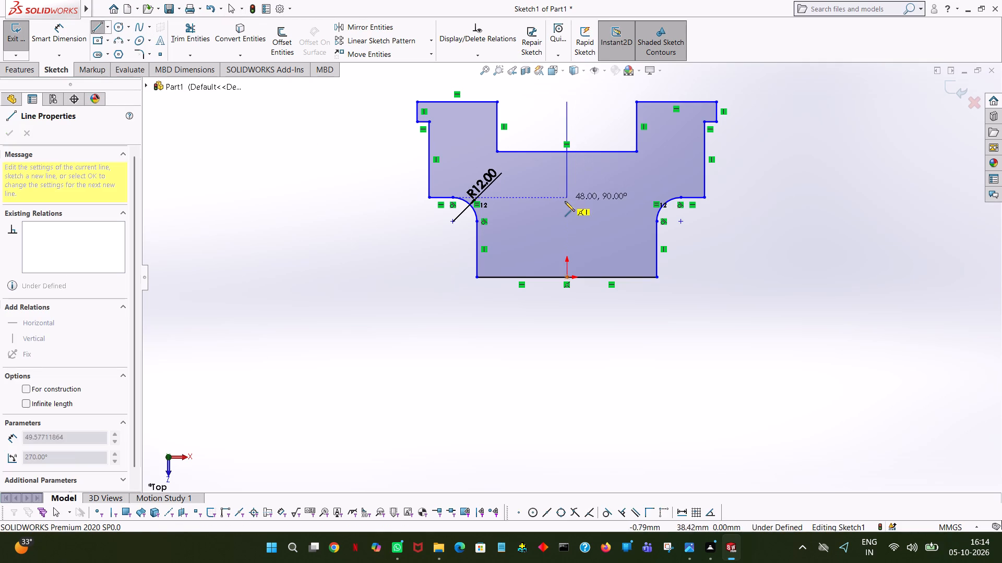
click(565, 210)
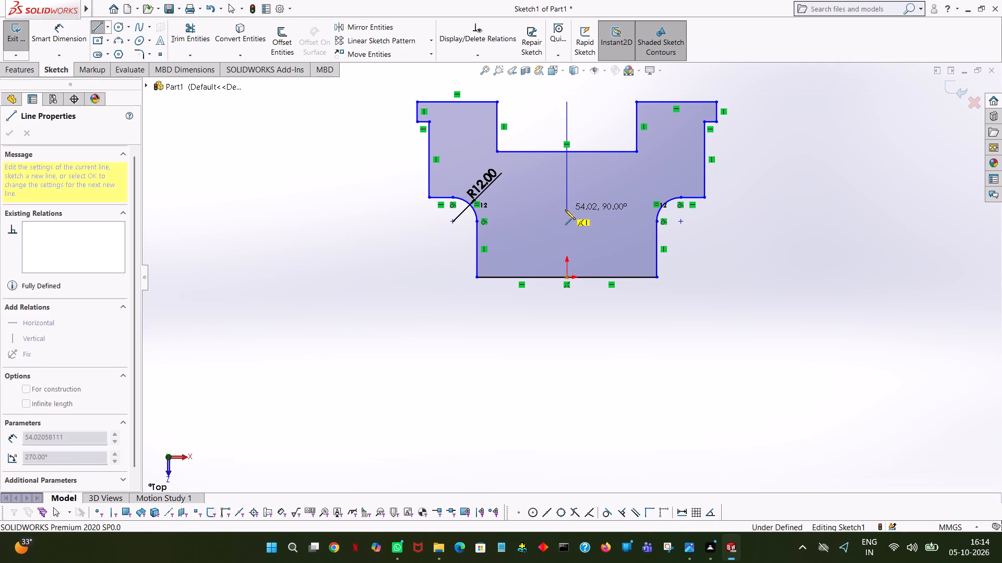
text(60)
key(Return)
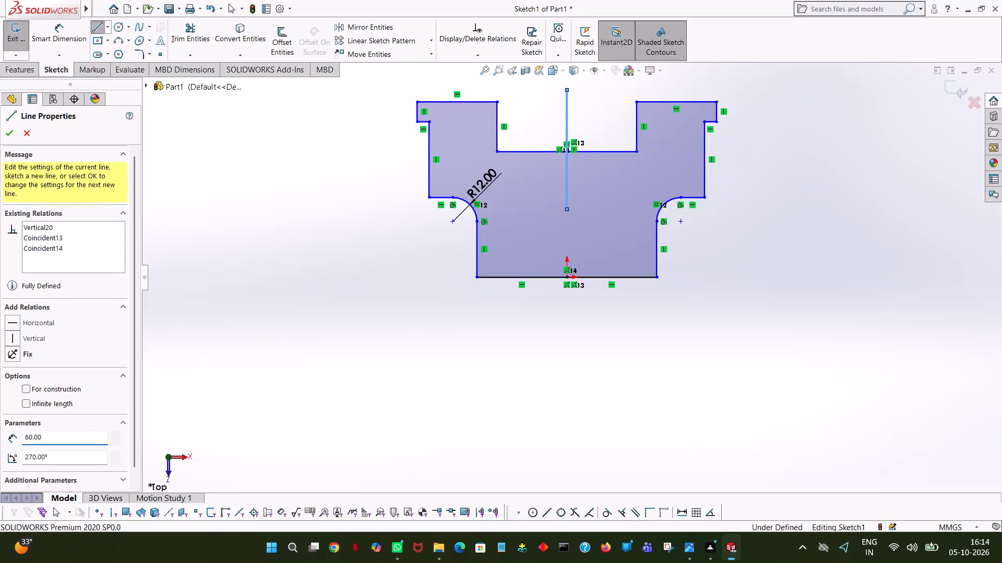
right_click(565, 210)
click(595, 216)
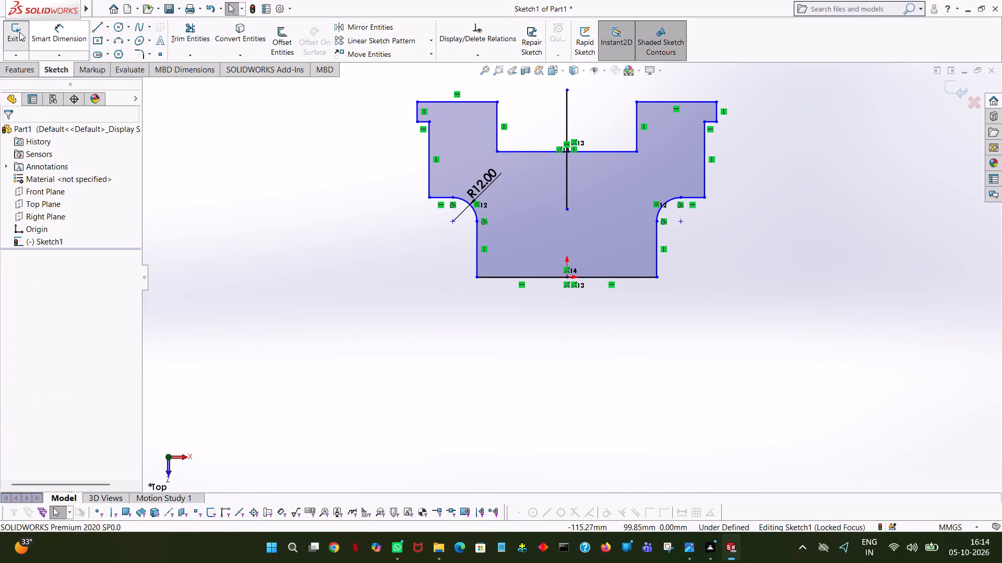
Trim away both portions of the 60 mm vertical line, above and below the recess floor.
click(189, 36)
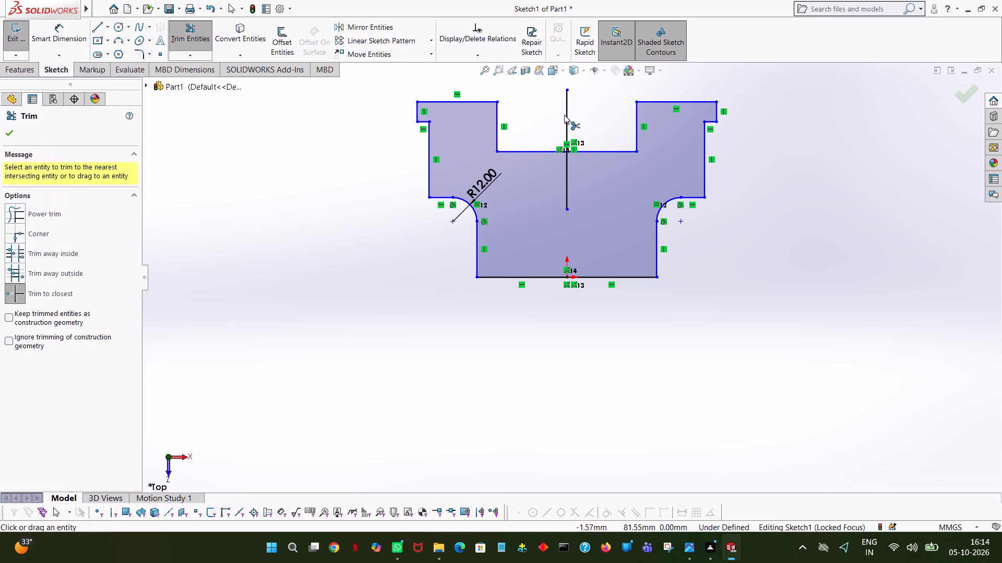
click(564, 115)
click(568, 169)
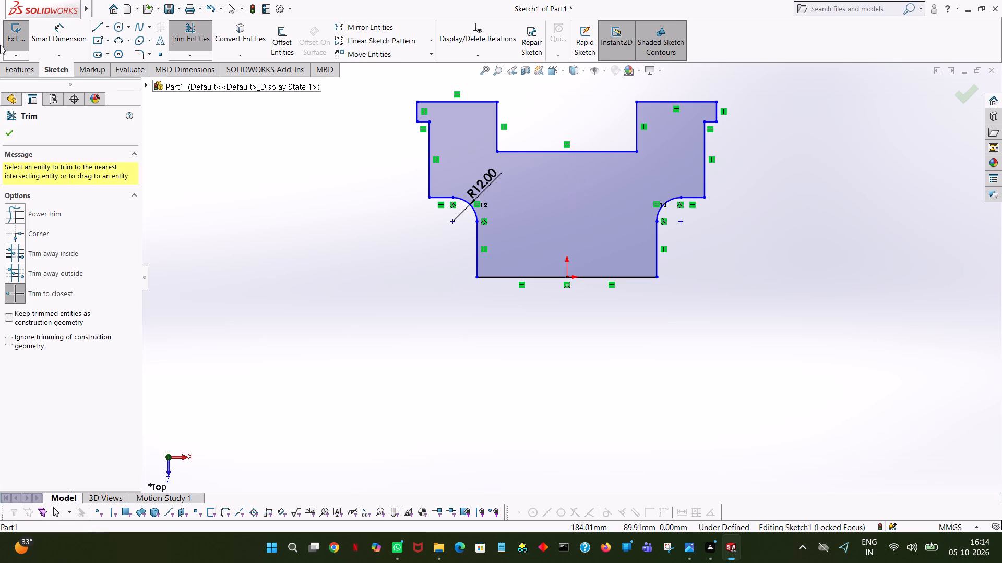
Sketch a 35 mm horizontal line from the recess's upper-left corner to the centreline, continuing into a 60 mm vertical line down towards the origin.
click(101, 25)
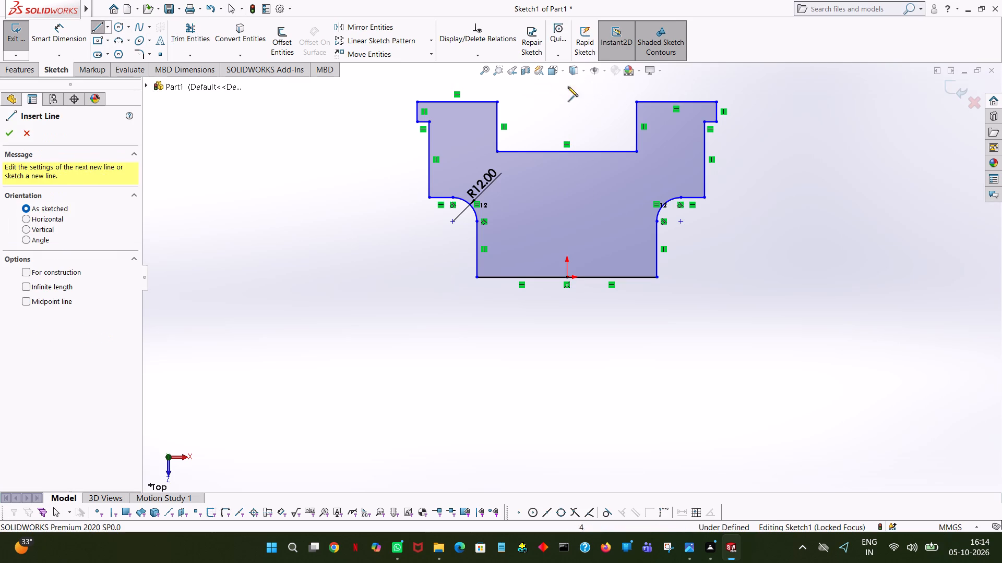
click(497, 101)
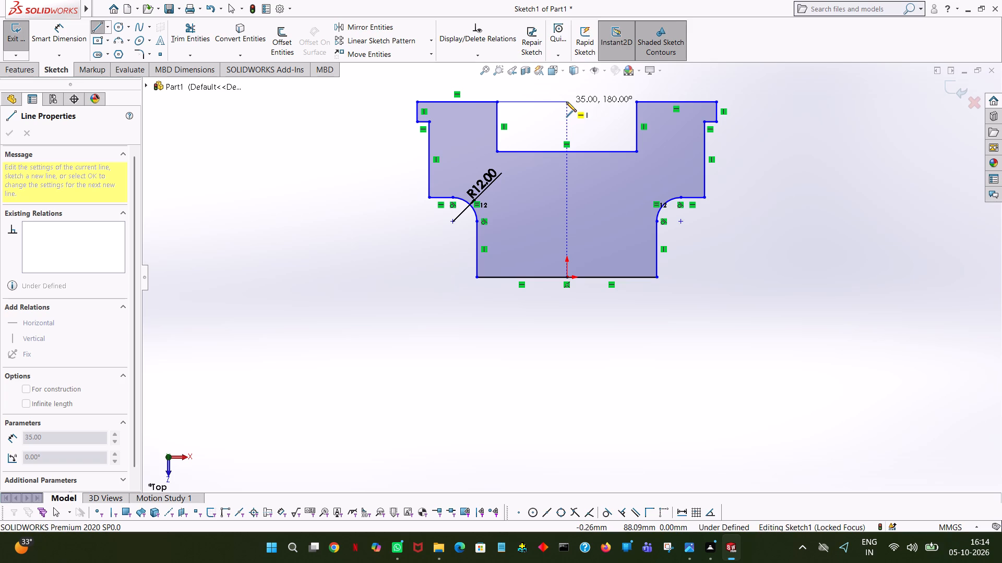
click(566, 102)
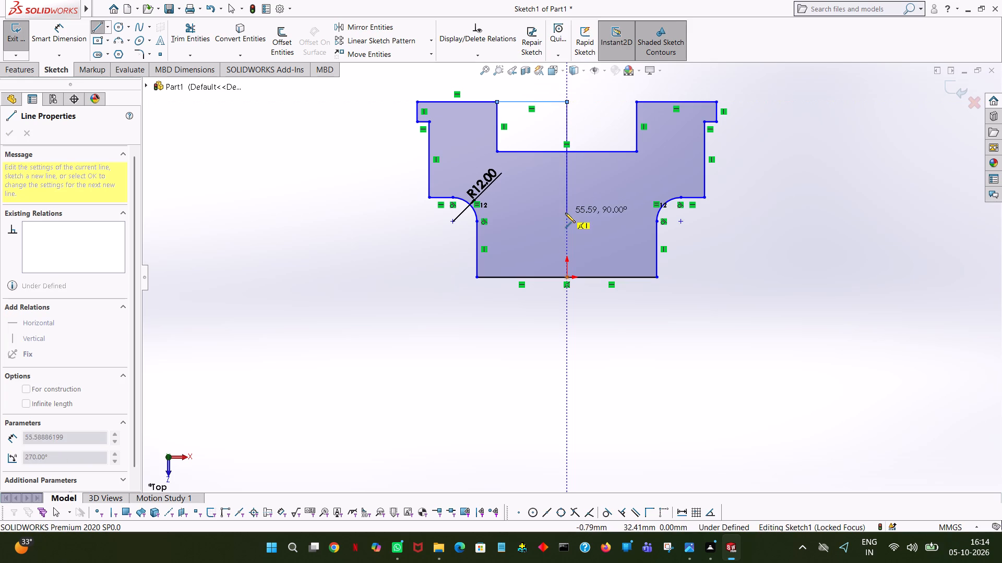
click(565, 214)
text(60)
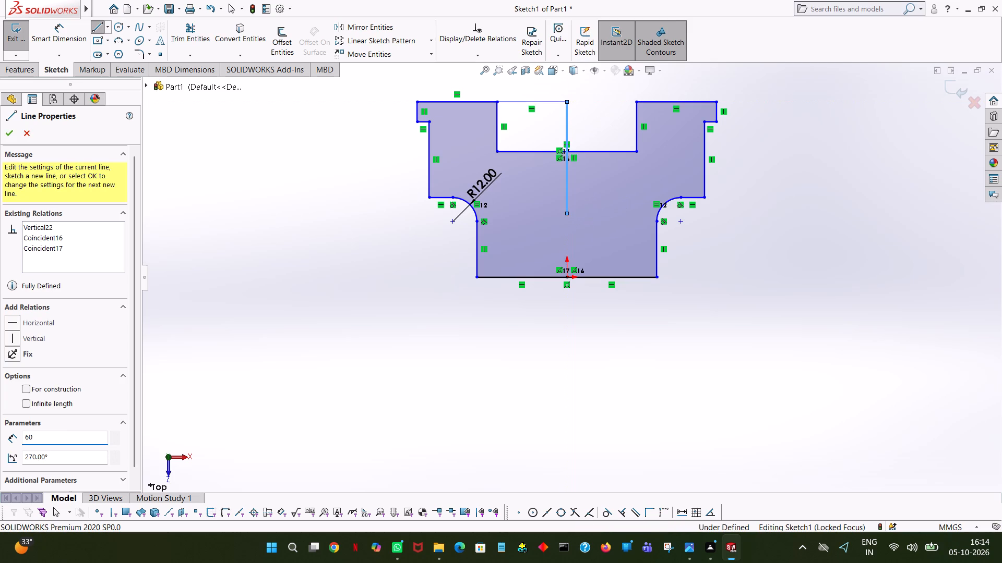
key(Return)
right_click(565, 214)
click(595, 227)
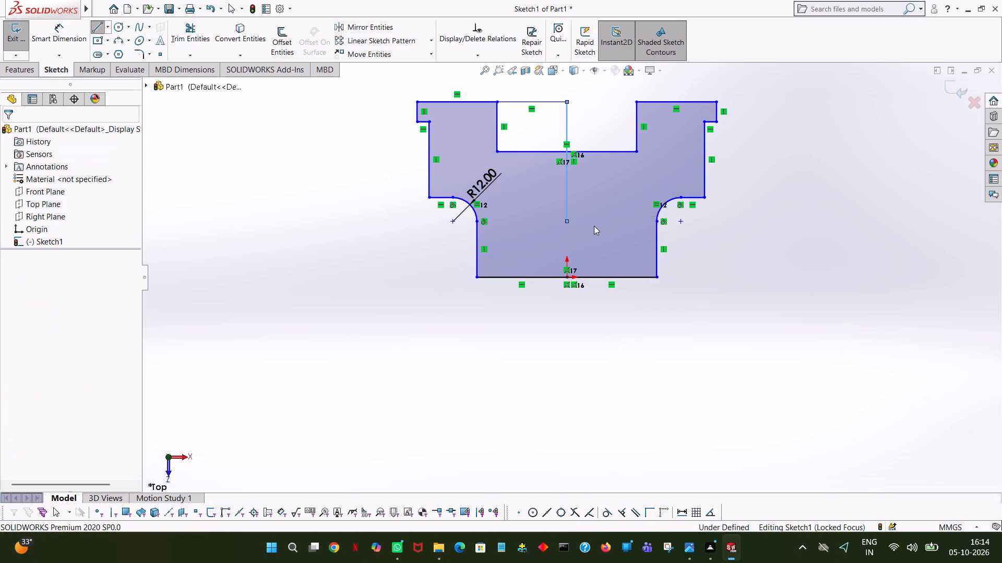
click(566, 210)
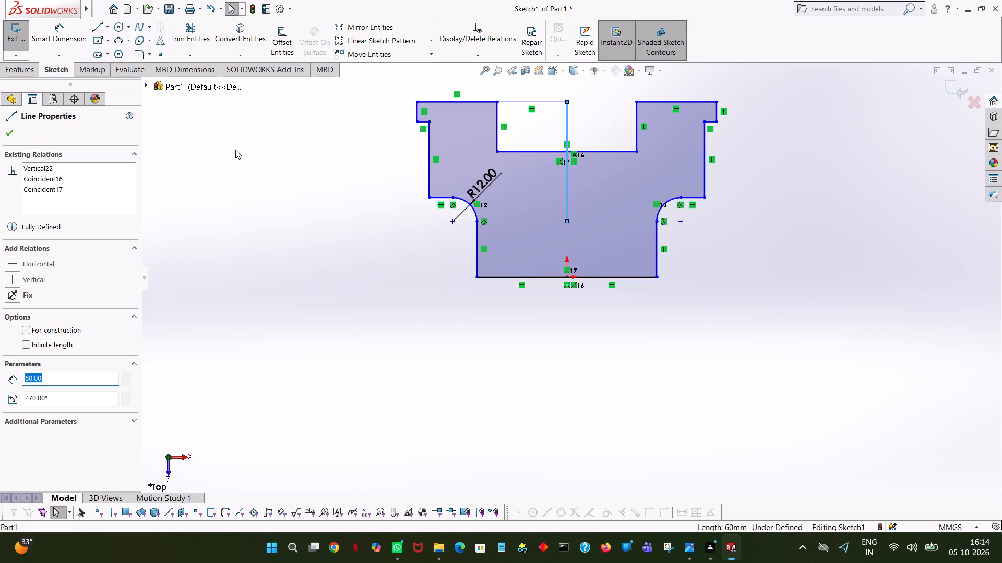
Sketch a circle of radius 25 mm centred on the lower end of the 60 mm vertical line.
click(114, 25)
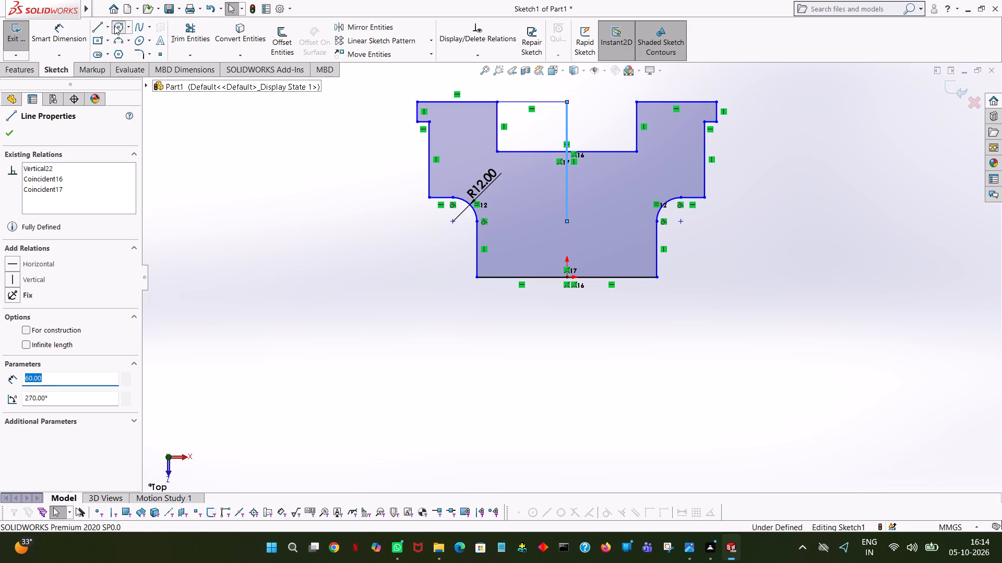
click(566, 221)
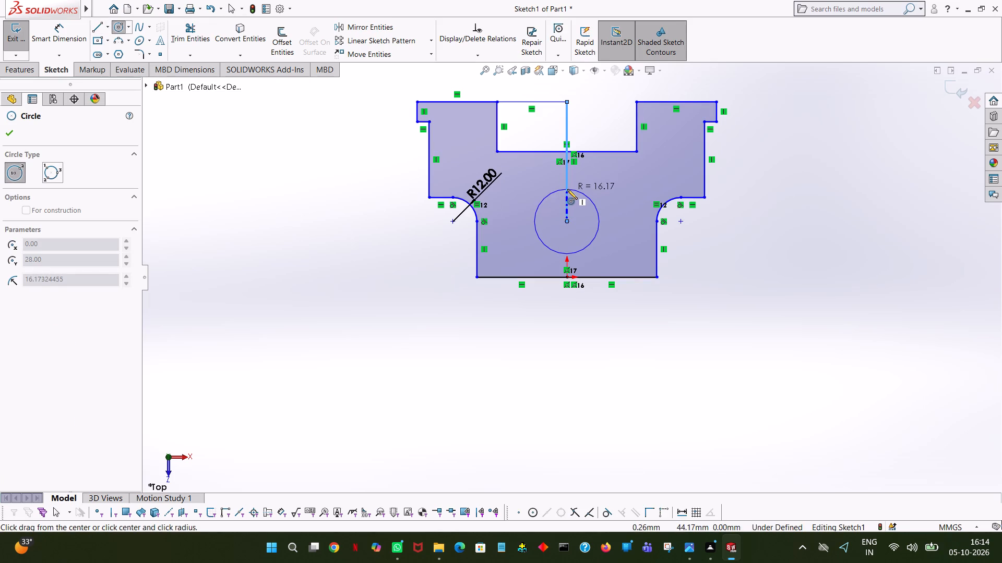
click(567, 189)
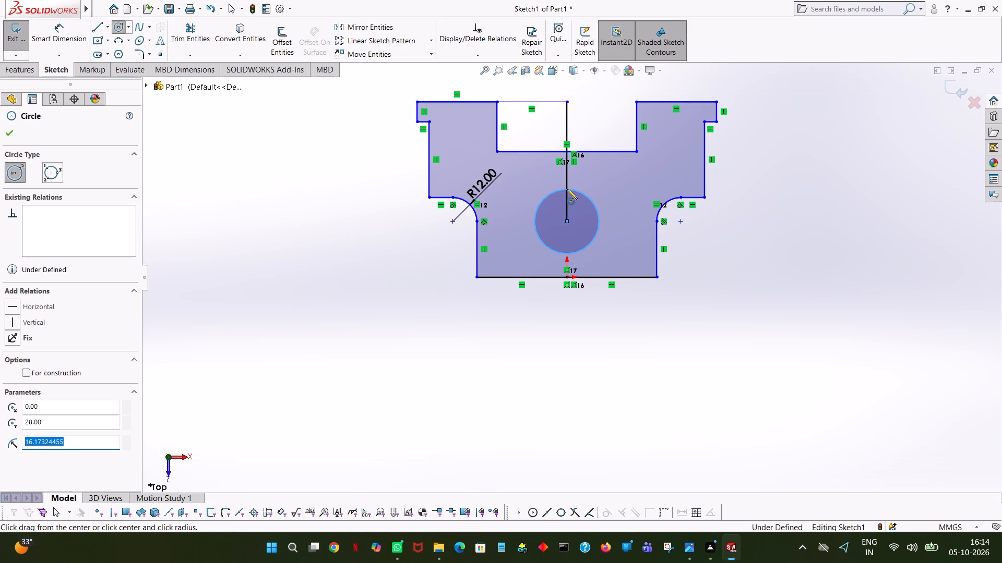
text(25)
key(Return)
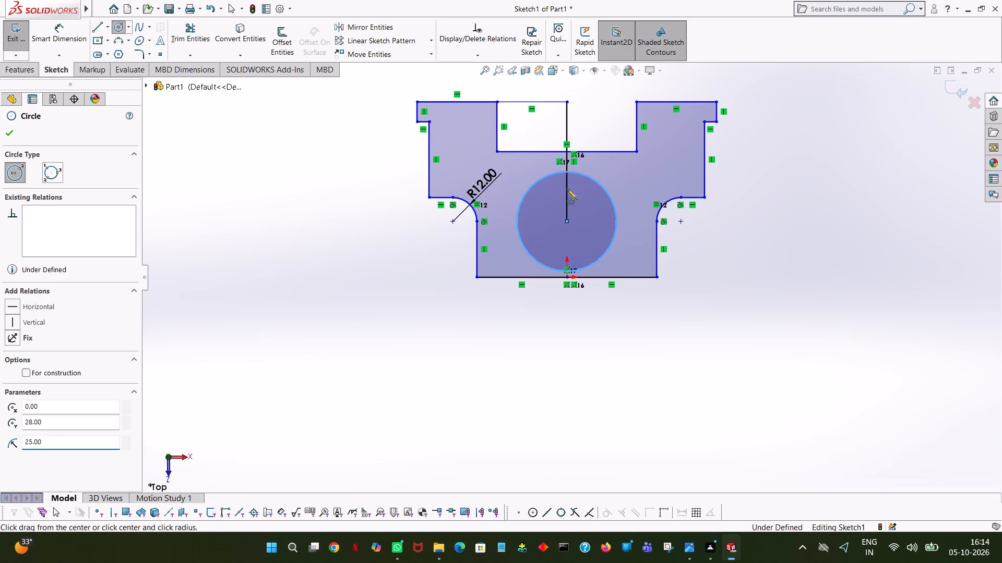
right_click(567, 189)
click(600, 201)
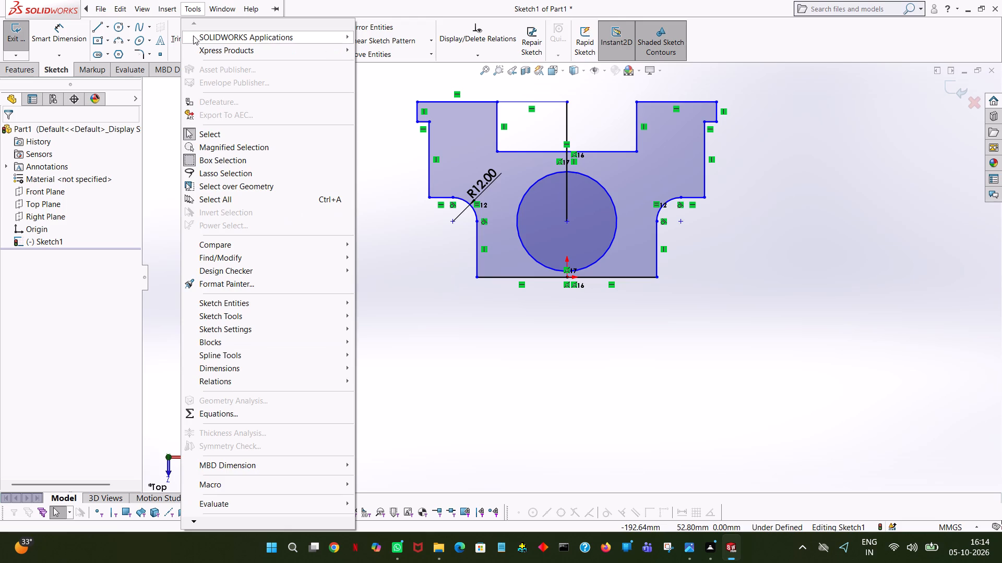
Trim away the 60 mm vertical line's portions and the 35 mm horizontal line across the recess opening.
click(176, 38)
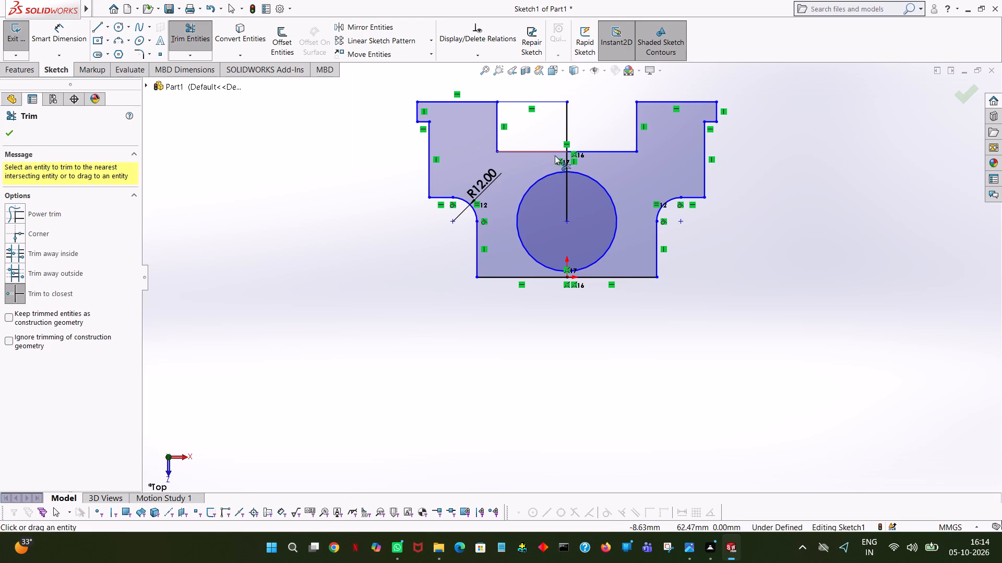
click(567, 168)
click(566, 187)
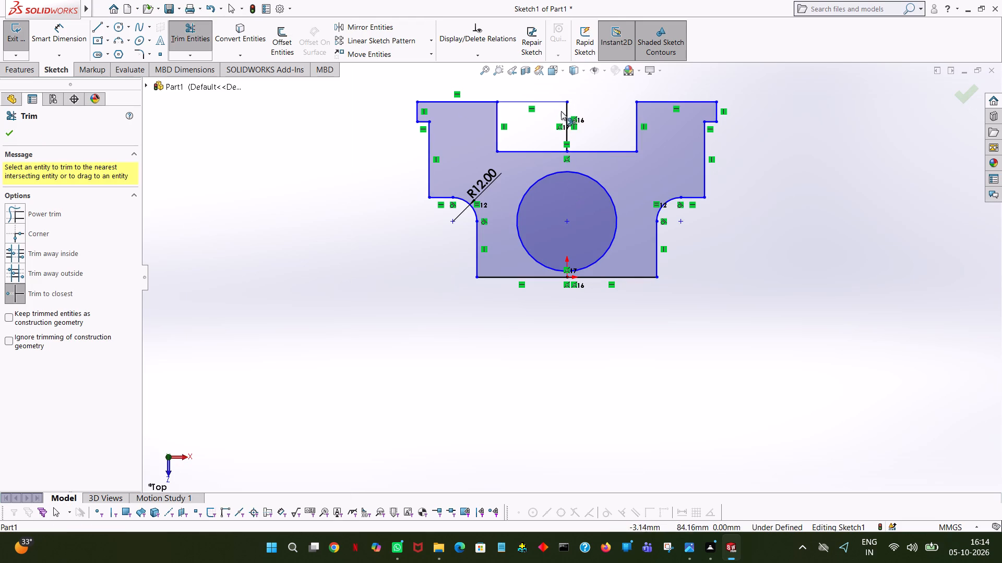
click(568, 117)
click(562, 102)
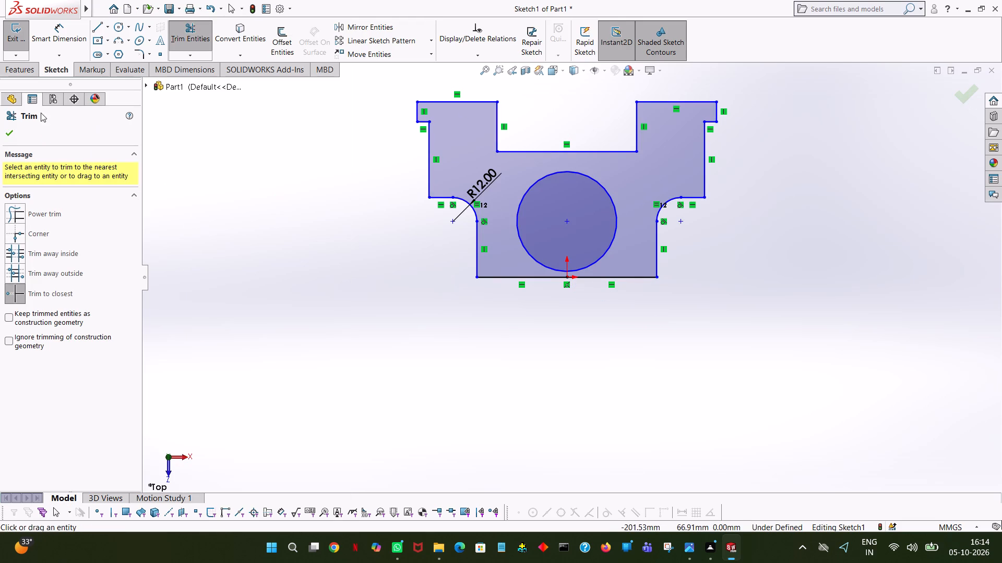
click(5, 132)
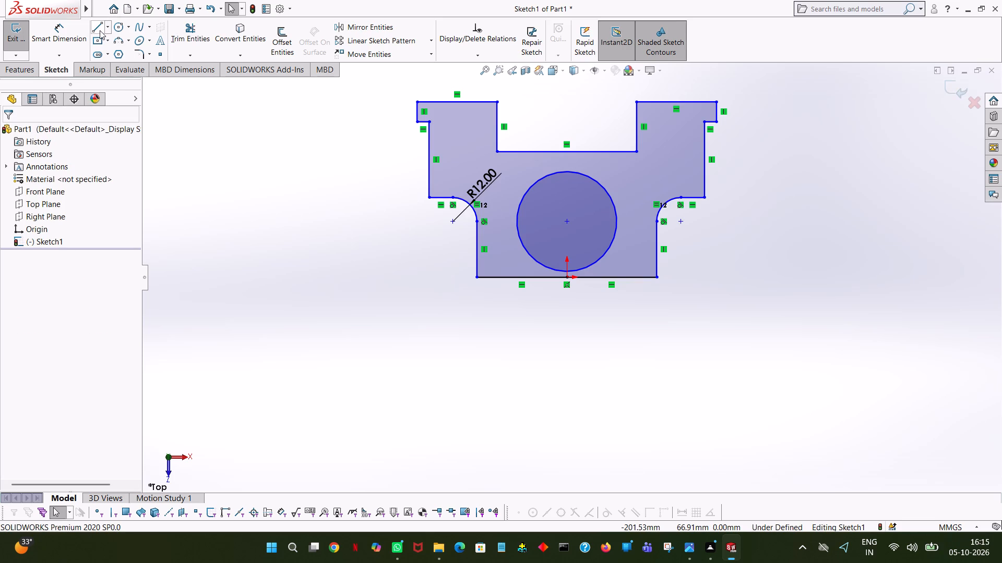
Sketch a 25 mm vertical line upward from the circle's right quadrant point.
click(100, 25)
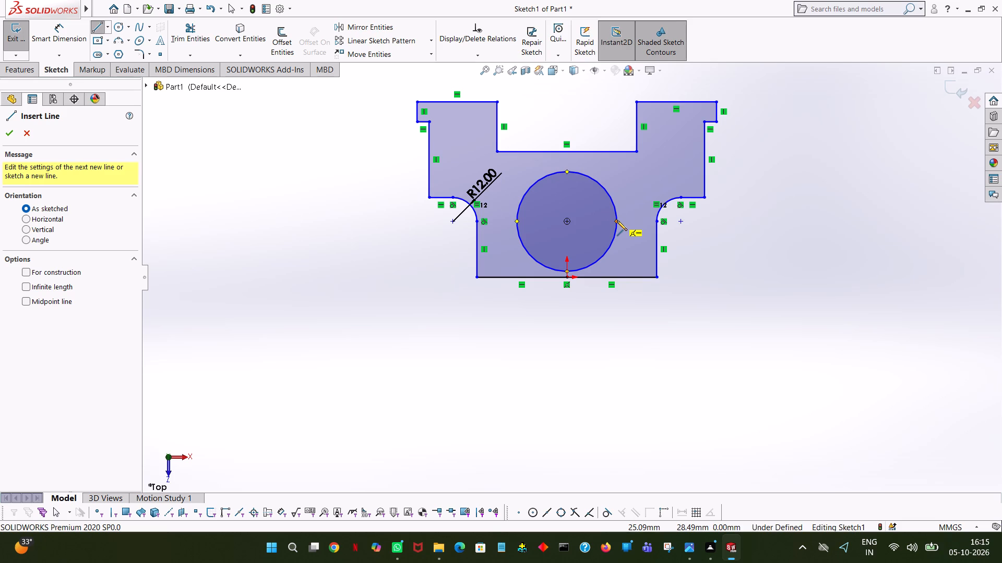
click(617, 221)
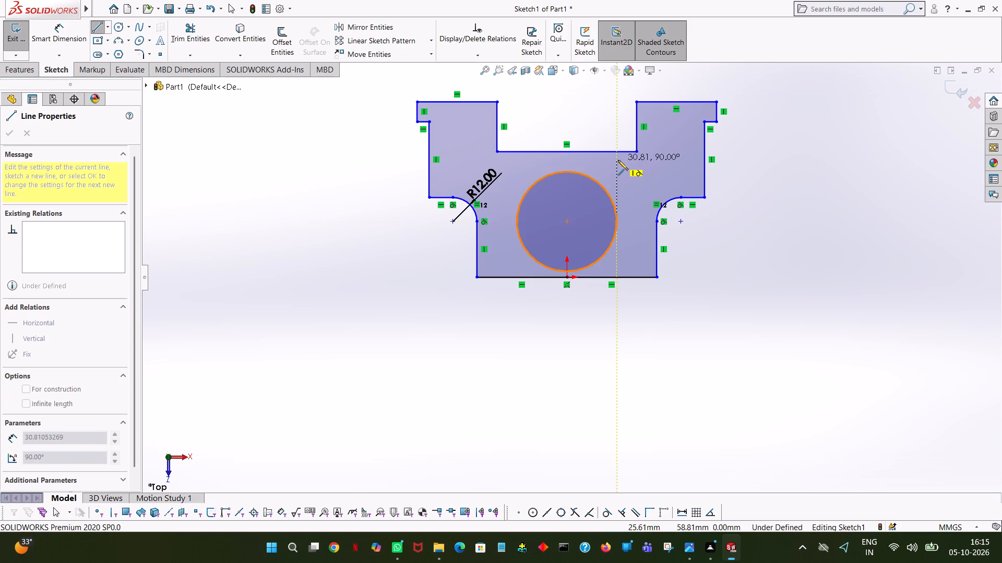
click(617, 163)
text(25)
key(Return)
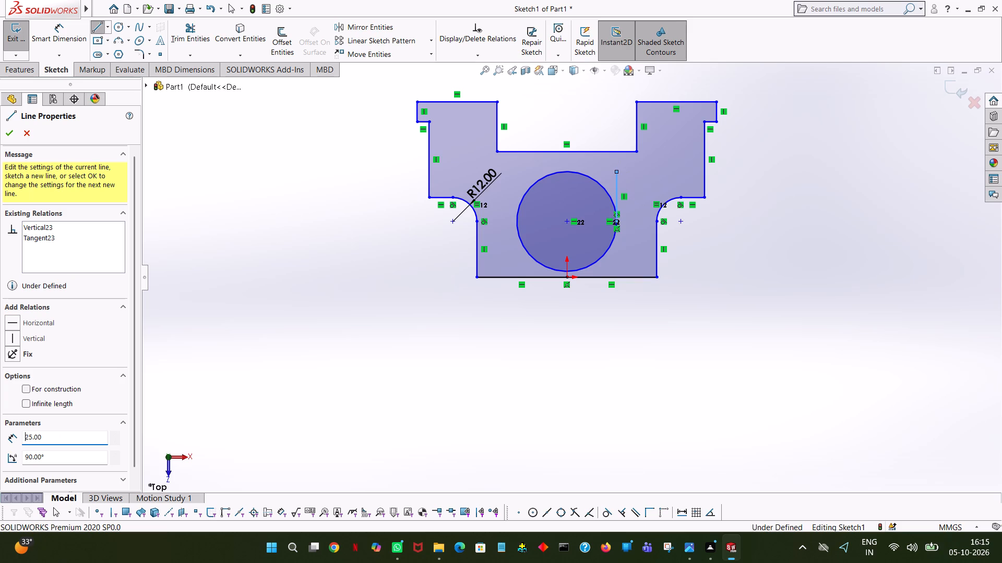
right_click(647, 168)
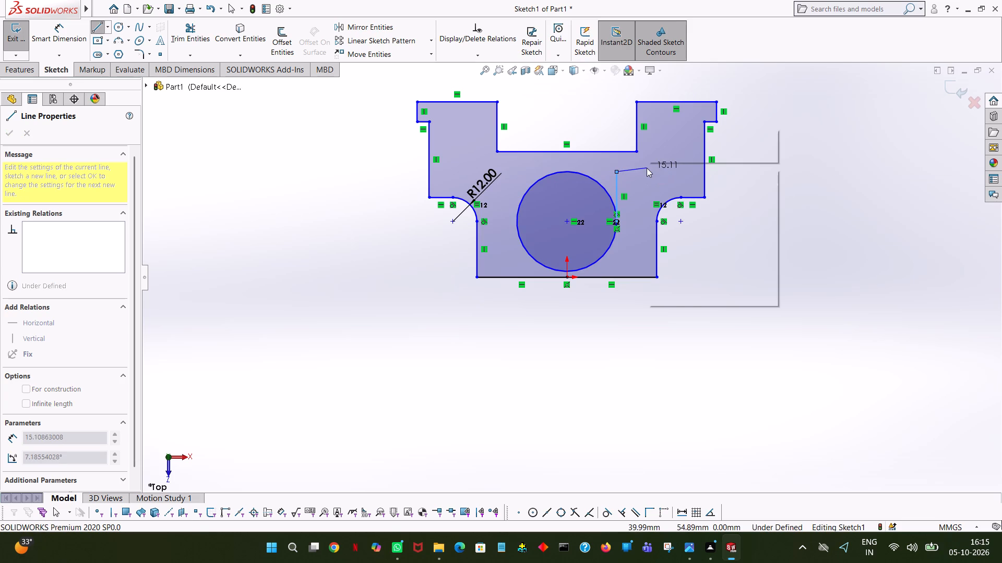
click(673, 172)
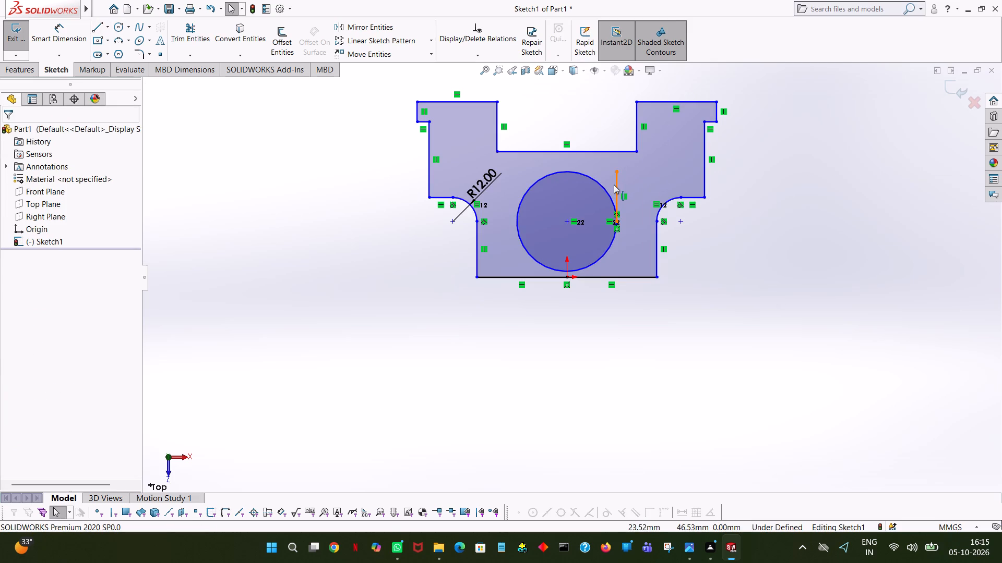
click(615, 186)
click(842, 228)
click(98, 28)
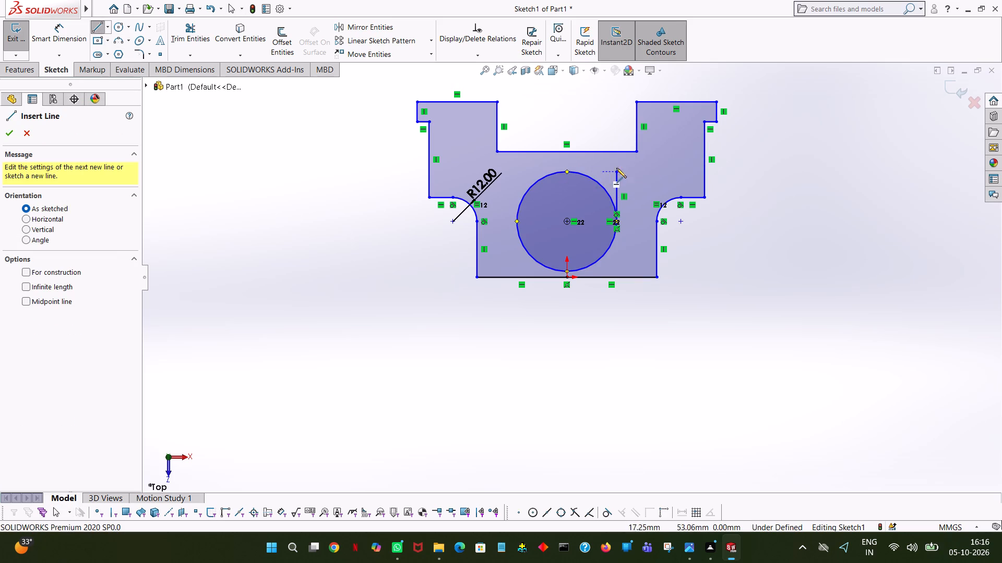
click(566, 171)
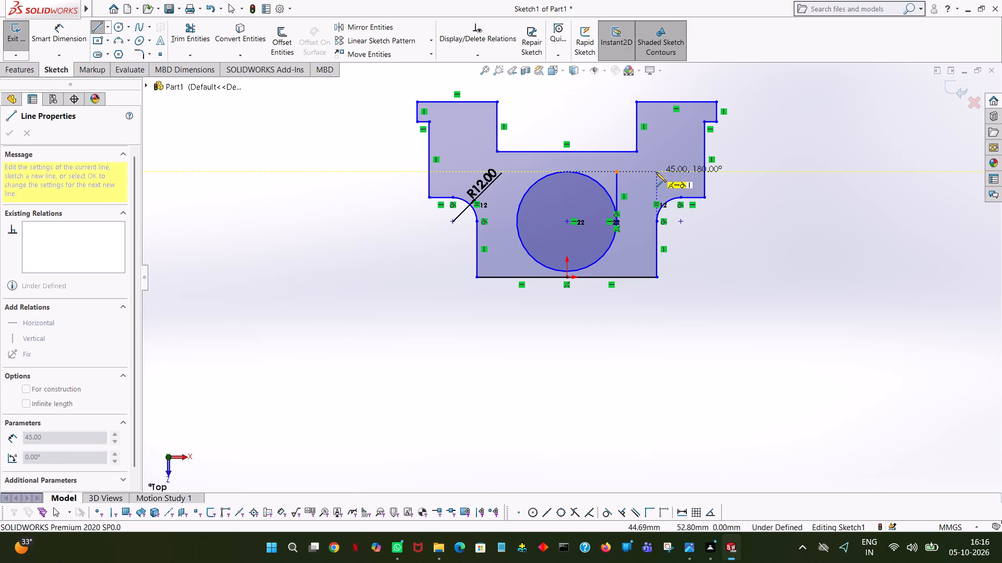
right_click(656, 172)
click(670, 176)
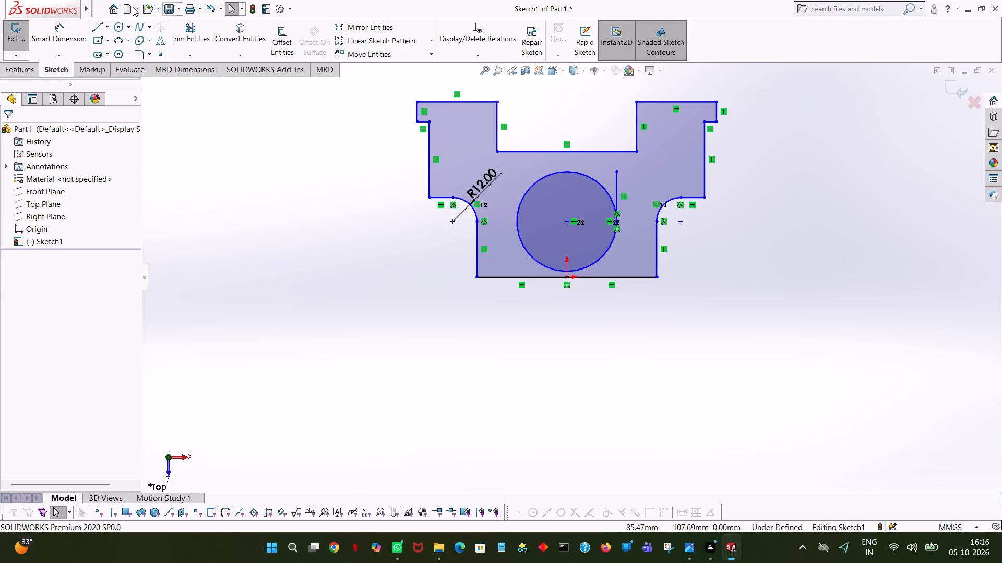
Continue from the 25 mm line's upper end with 20 mm horizontal, 25 mm vertical and 24 mm horizontal lines, ending at the profile's right inner step corner.
click(97, 28)
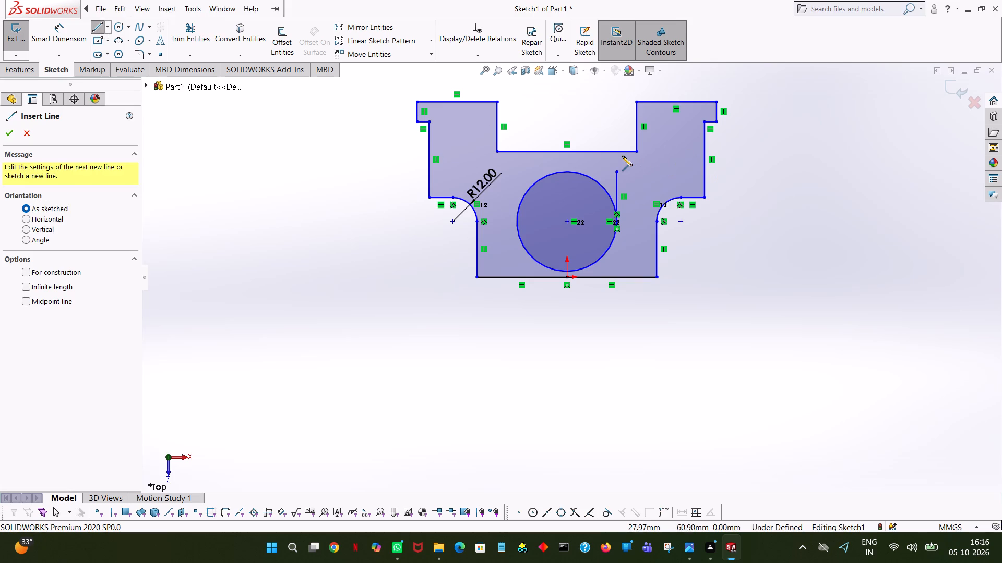
click(616, 170)
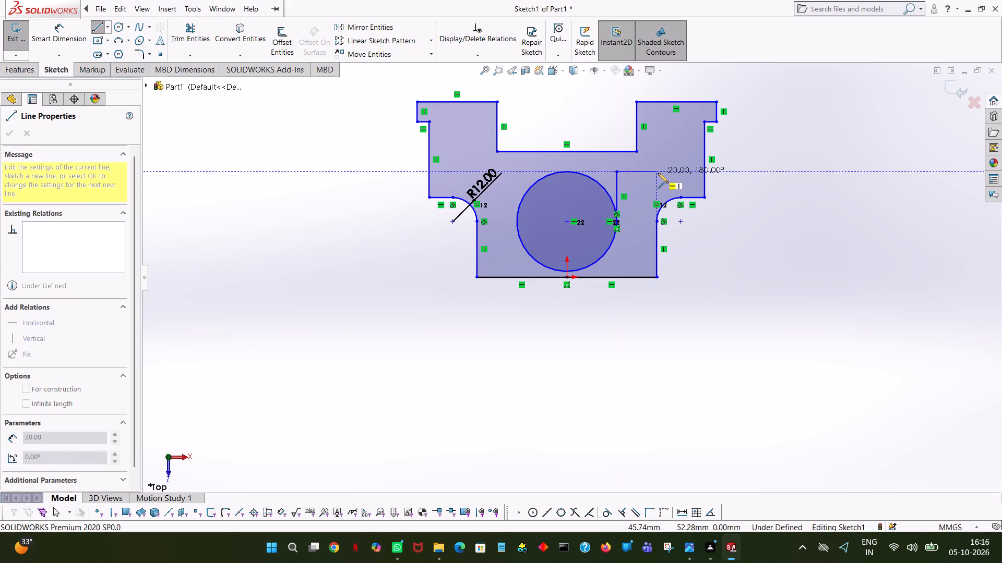
click(658, 173)
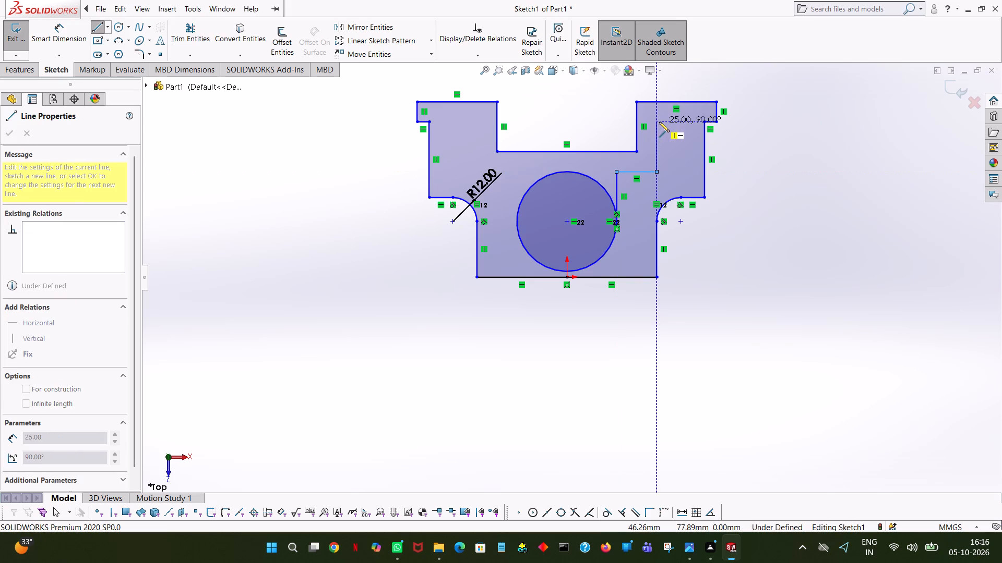
click(656, 122)
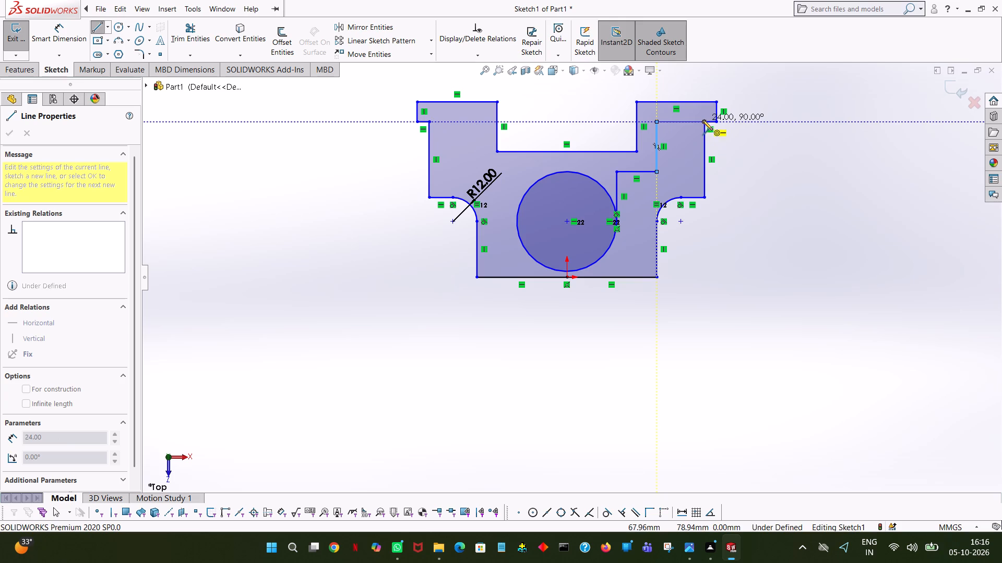
click(703, 120)
right_click(703, 120)
click(727, 129)
click(850, 127)
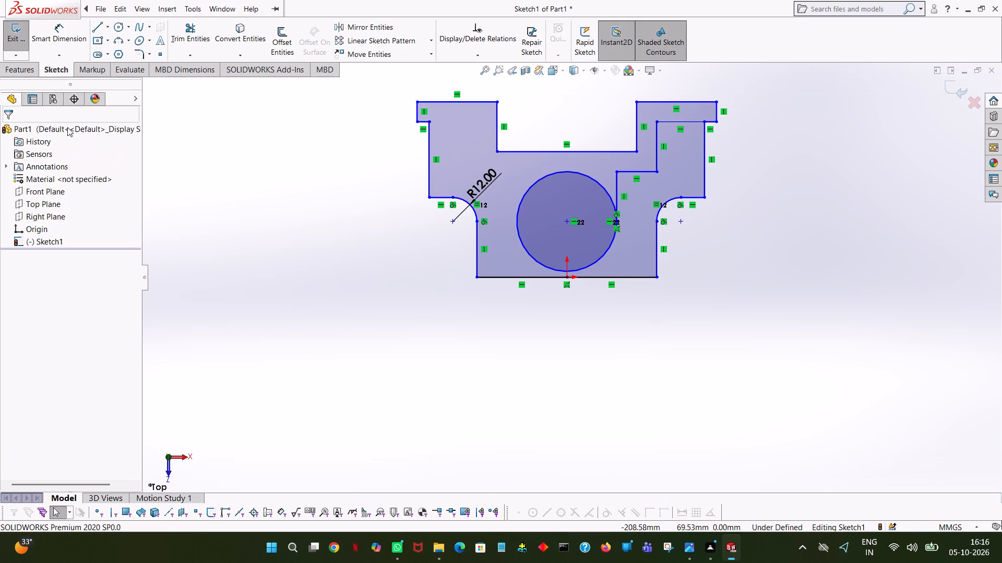
Sketch connected 25 mm vertical, 20 mm horizontal, 25 mm vertical and 24 mm horizontal lines from the circle's left quadrant point to the profile's left inner step corner.
click(95, 25)
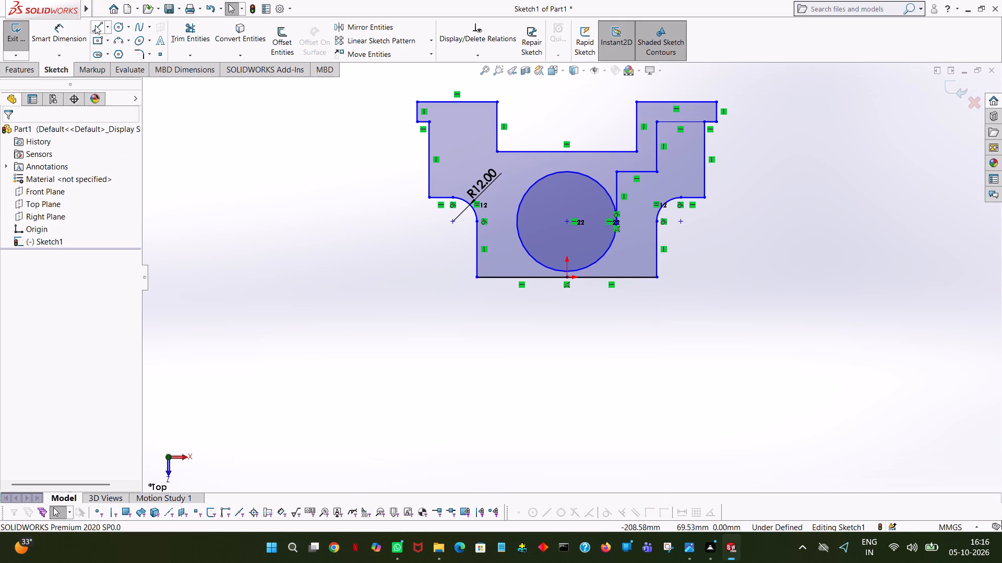
click(515, 221)
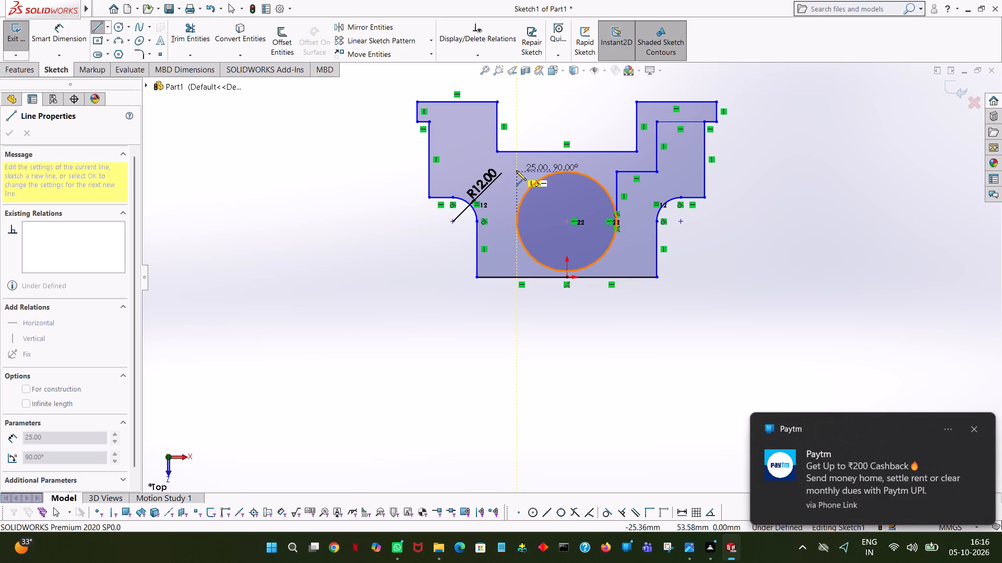
click(516, 170)
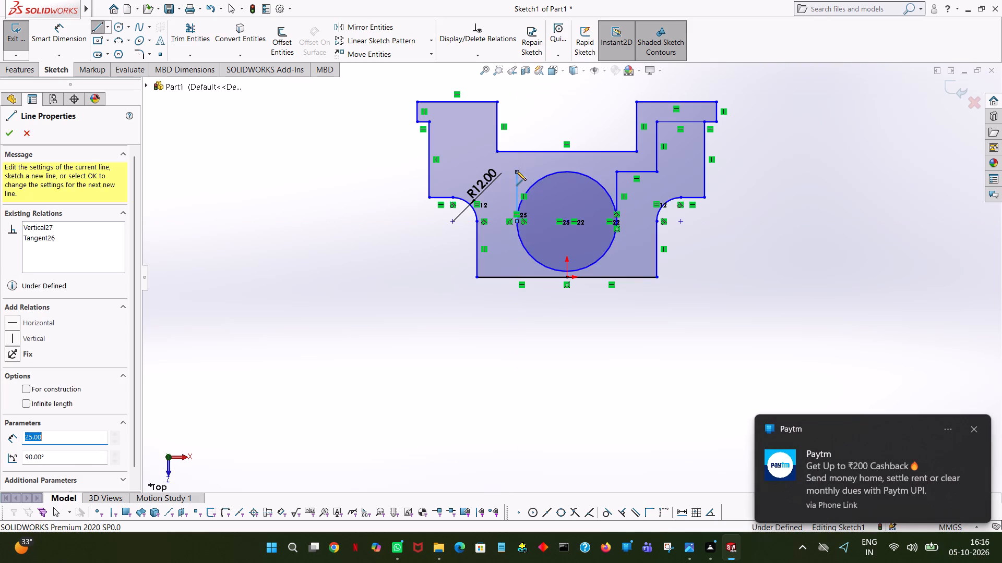
click(475, 171)
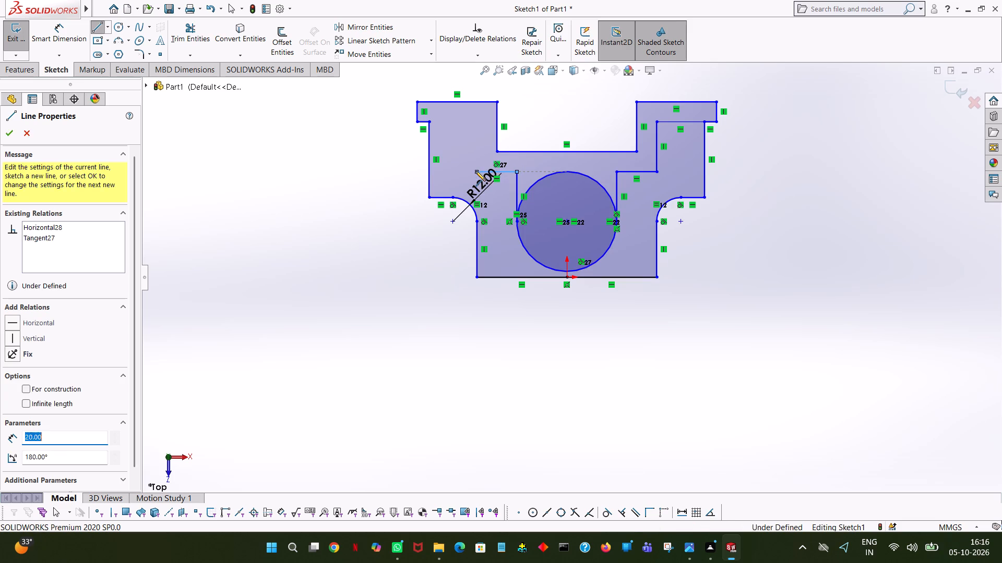
click(477, 123)
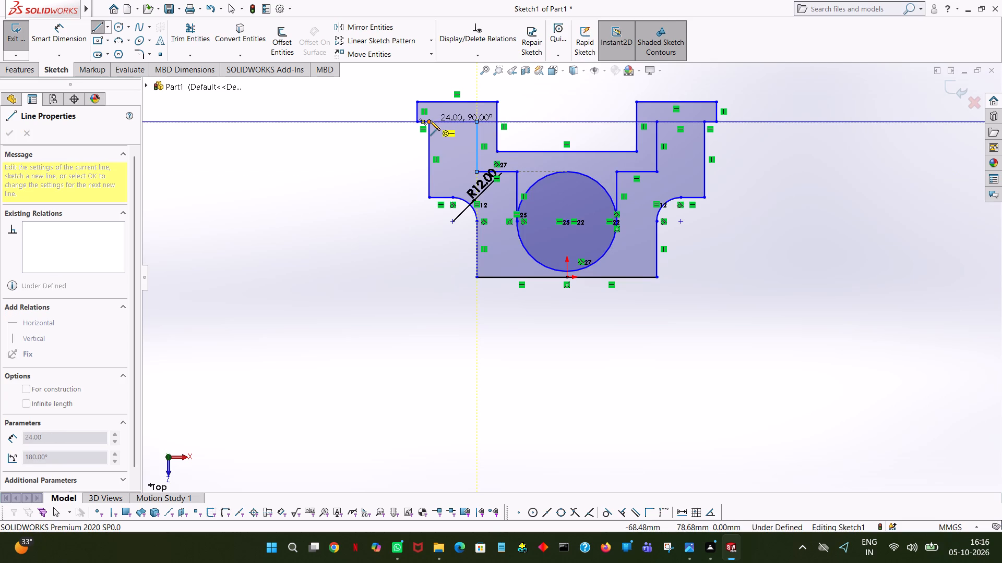
click(430, 120)
right_click(430, 120)
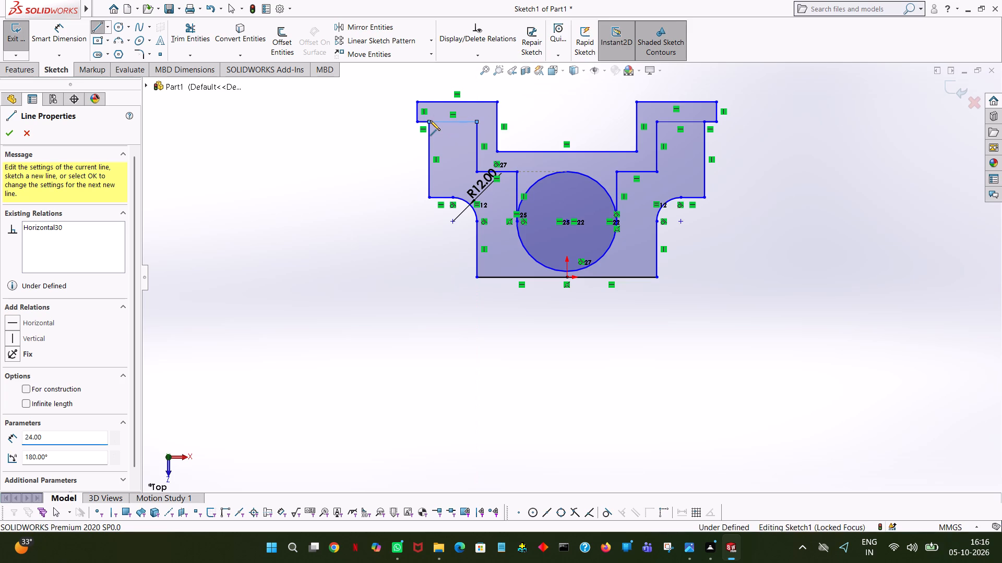
click(444, 128)
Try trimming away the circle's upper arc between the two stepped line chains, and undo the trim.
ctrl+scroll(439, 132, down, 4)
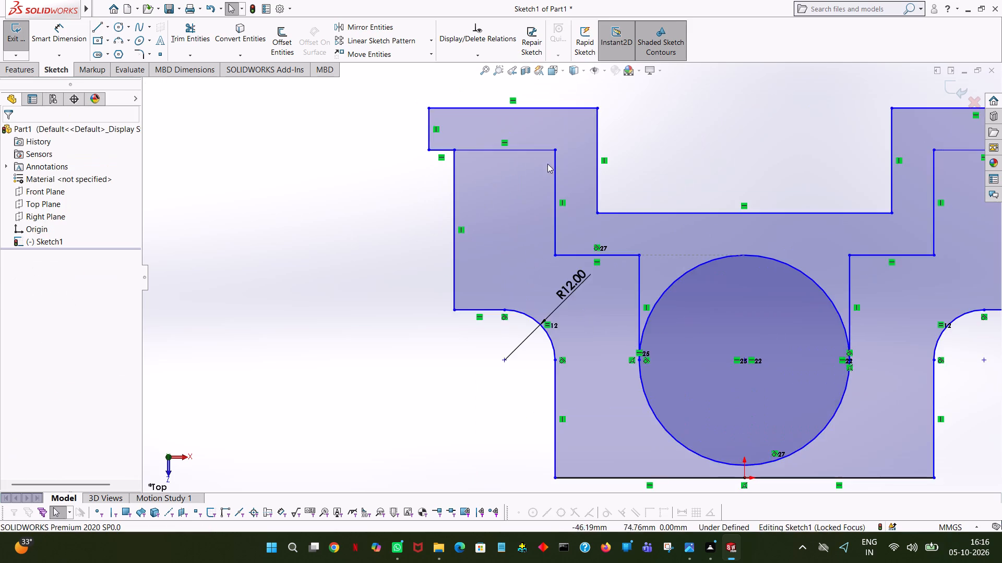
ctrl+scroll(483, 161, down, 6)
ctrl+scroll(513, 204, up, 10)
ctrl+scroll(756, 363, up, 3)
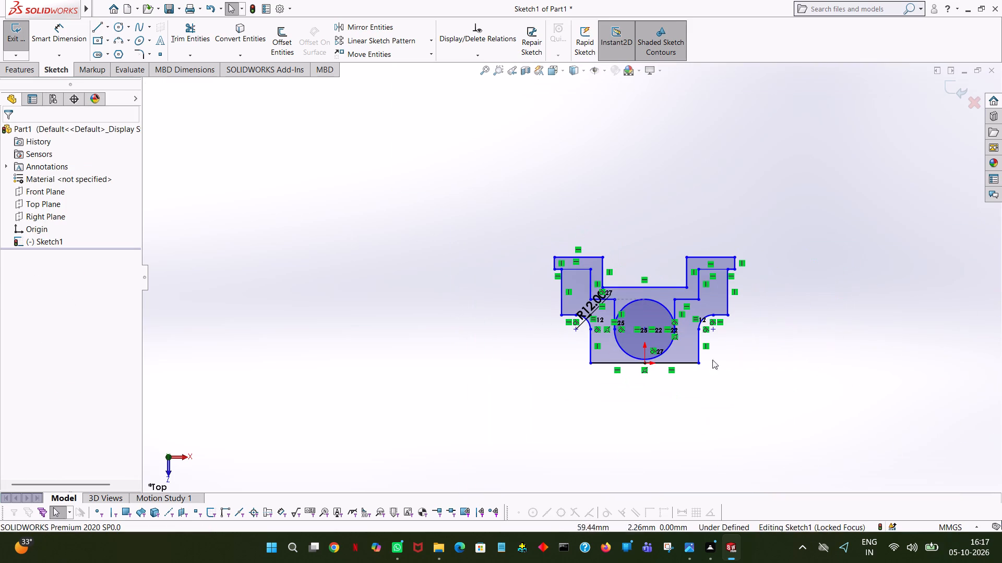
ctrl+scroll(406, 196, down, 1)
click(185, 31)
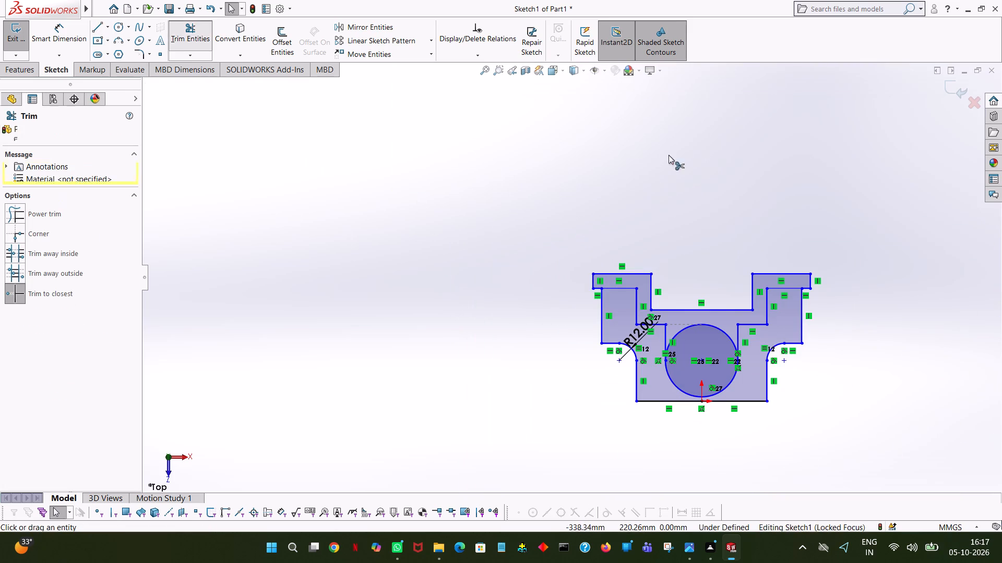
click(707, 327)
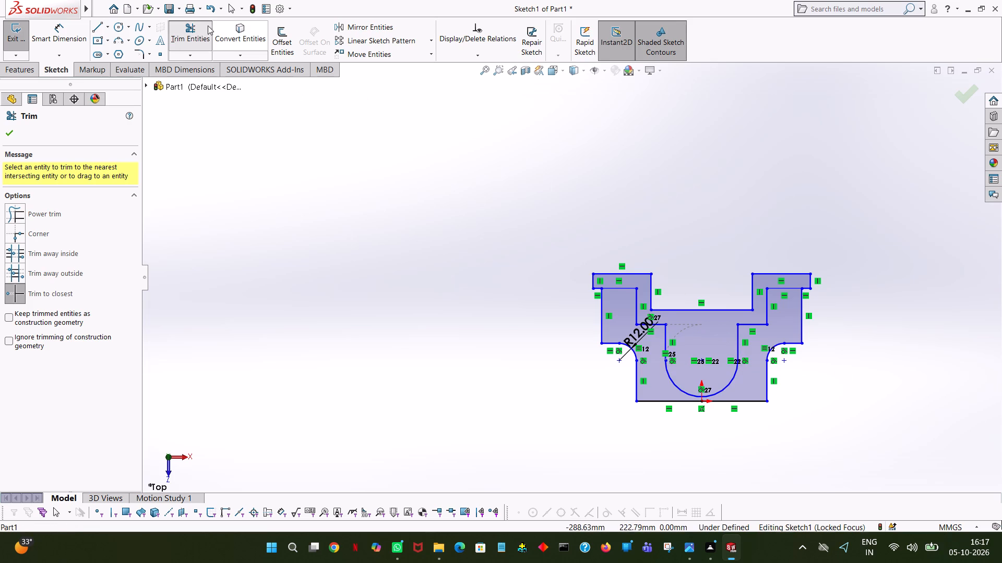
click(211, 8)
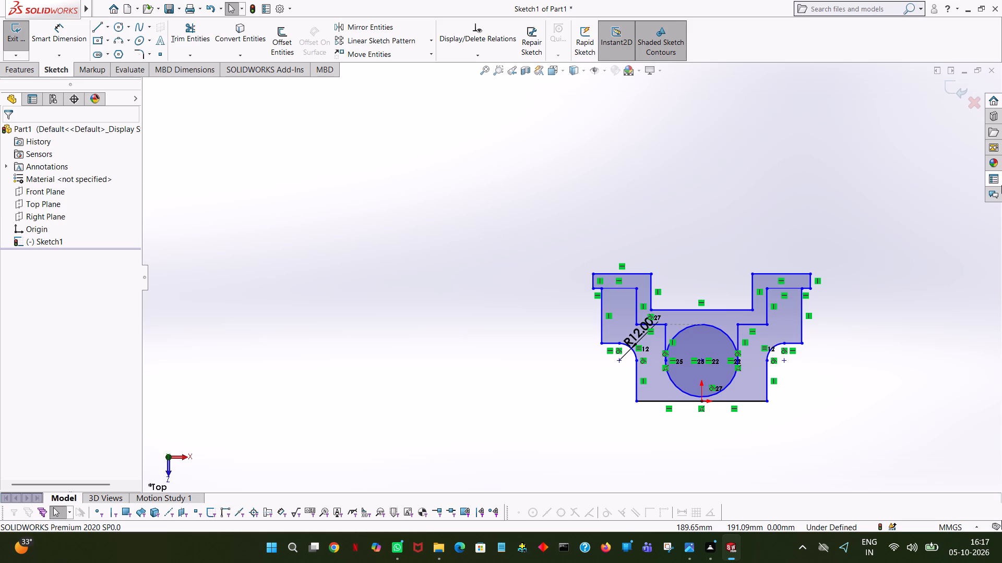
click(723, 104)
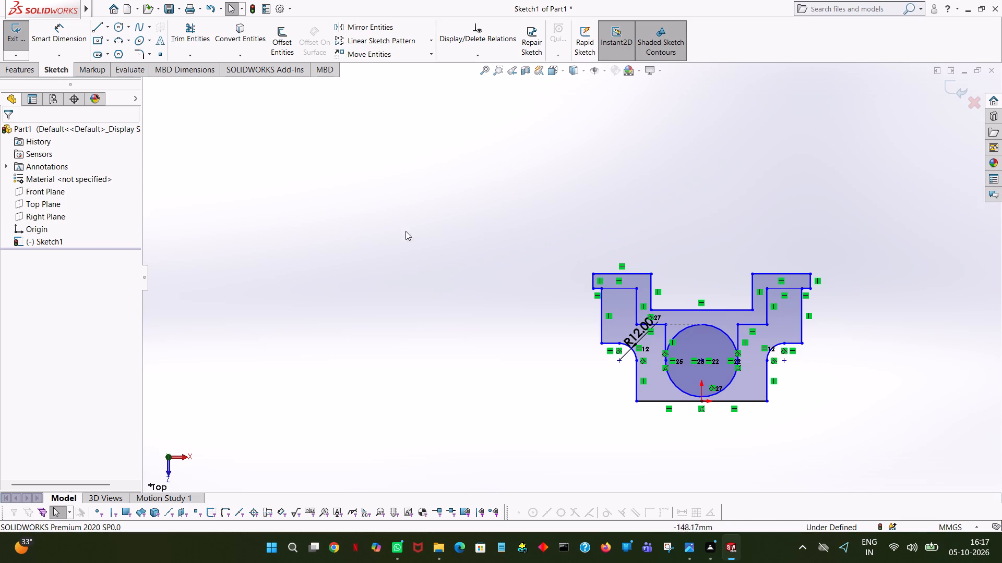
Set the sketch fillet radius to 6 mm and try to fillet the corner between the right arm's outer vertical line and the short ledge.
click(80, 36)
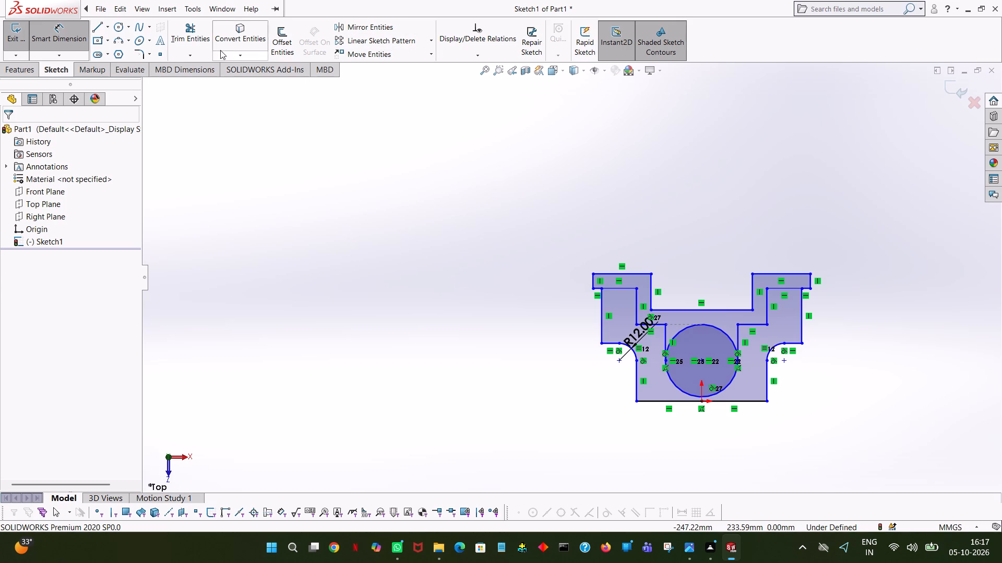
click(135, 52)
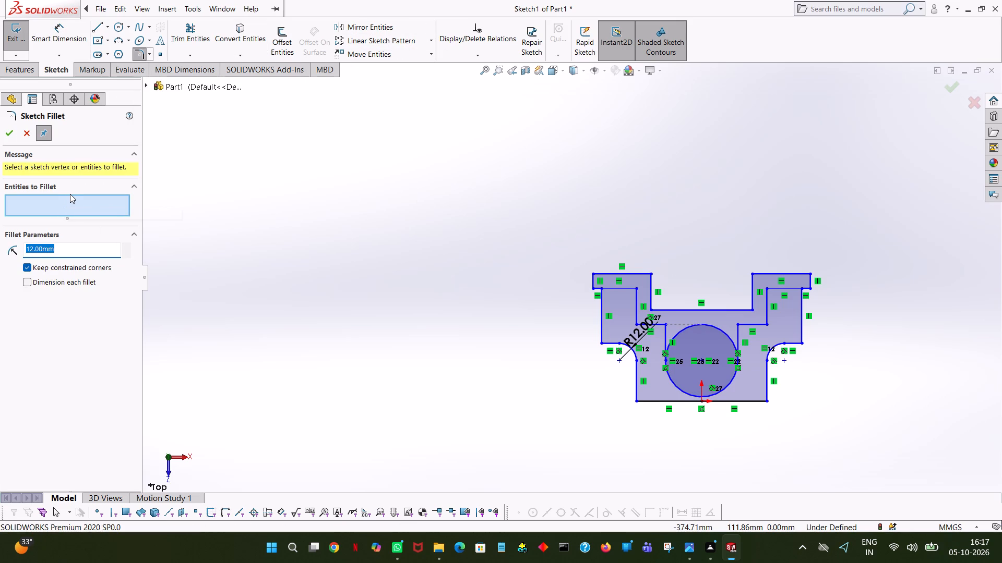
key(6)
click(350, 222)
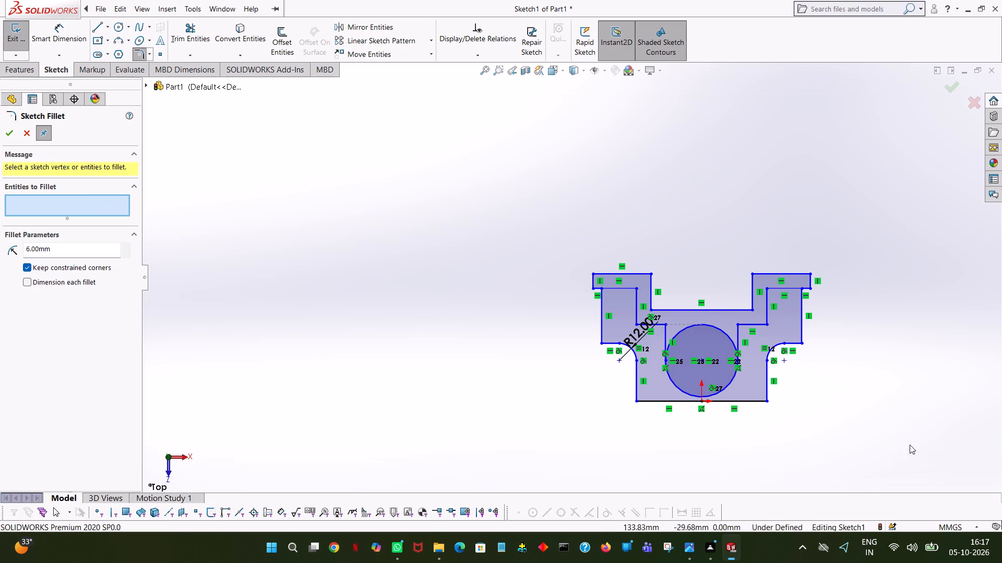
ctrl+scroll(814, 372, down, 3)
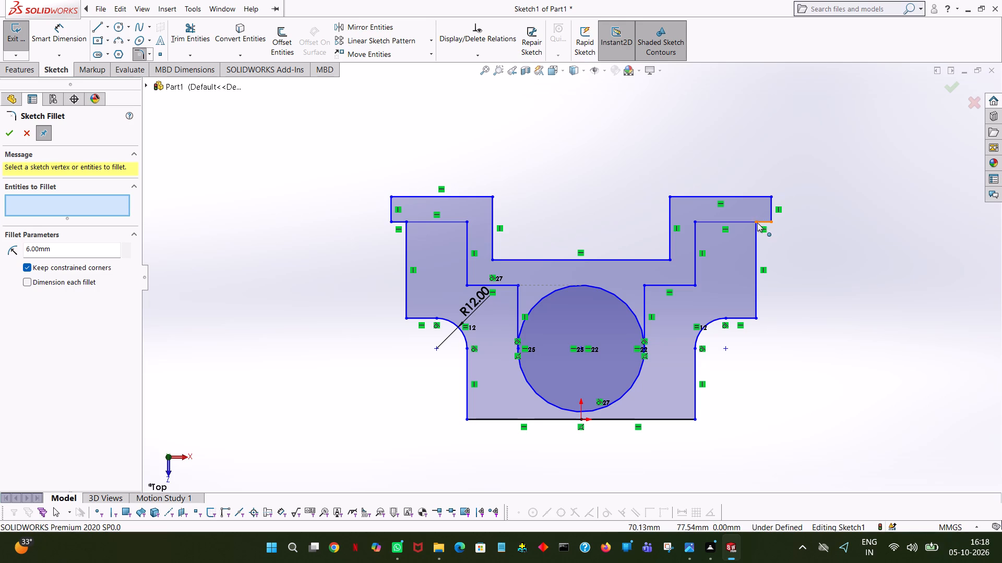
click(757, 221)
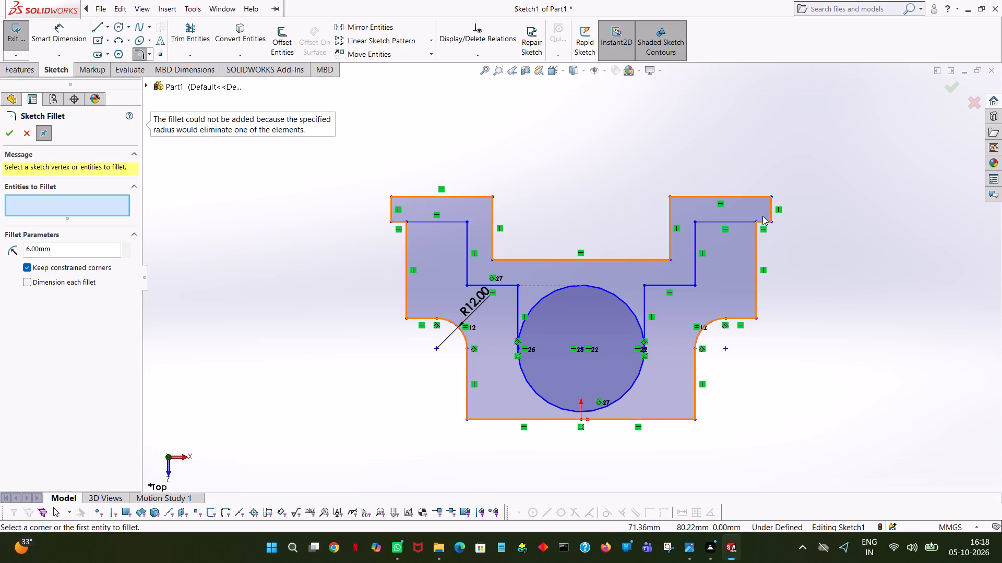
click(757, 250)
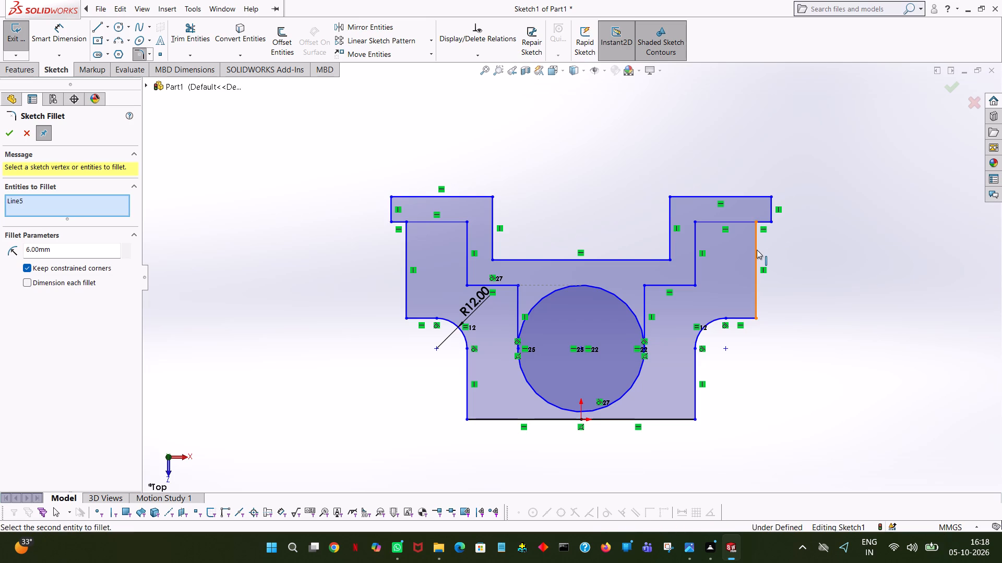
click(765, 222)
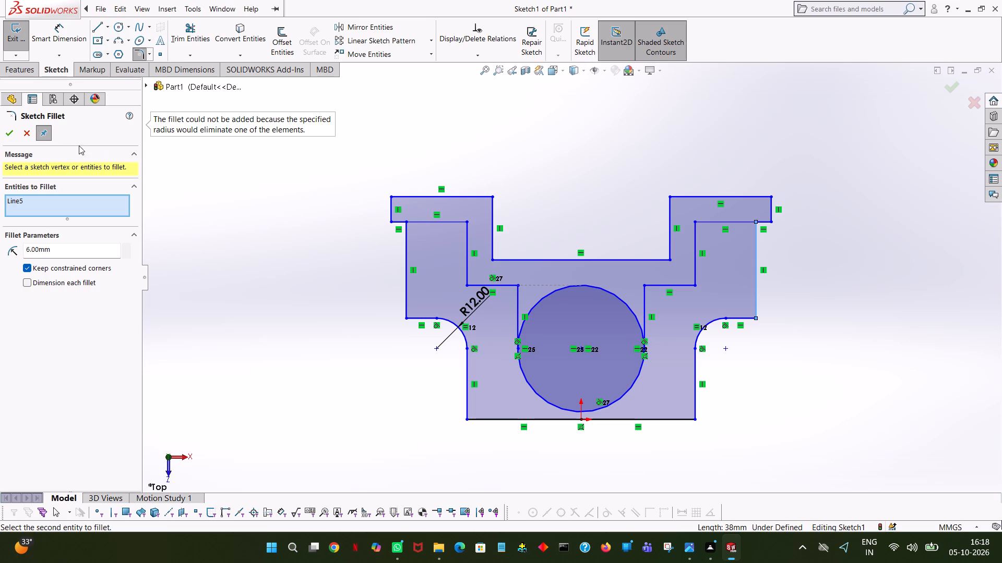
click(11, 134)
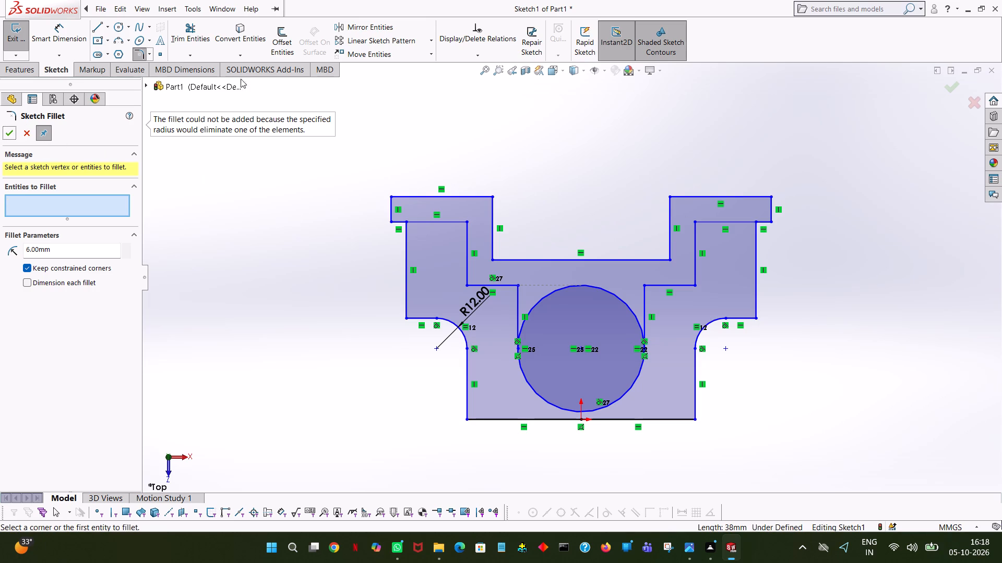
Trim away the right arm's 24 mm horizontal line and the adjoining short ledge line.
click(194, 33)
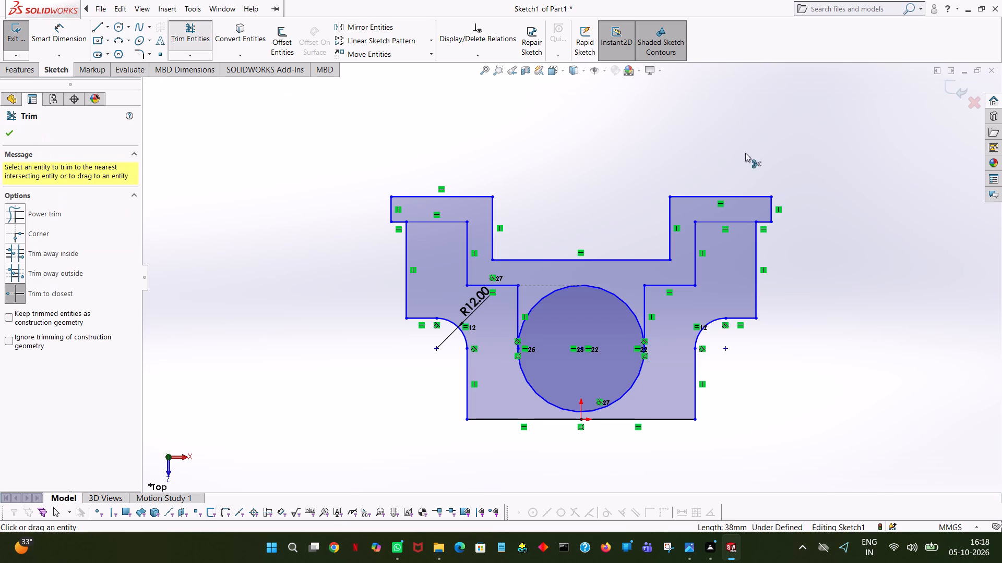
click(730, 221)
click(765, 221)
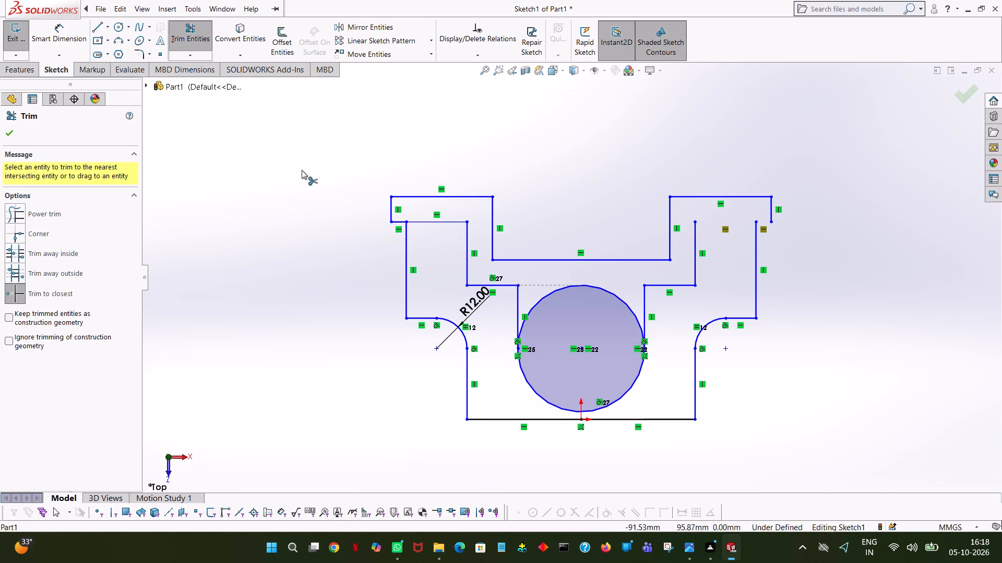
Sketch a single 30 mm horizontal line from the right stepped chain's upper end to the lower end of the right arm's short outer edge.
click(100, 28)
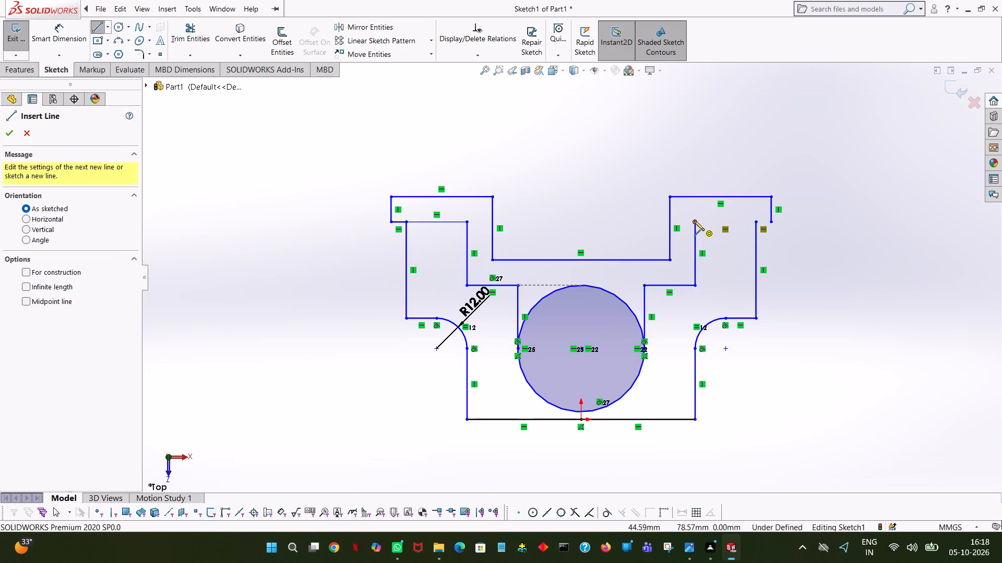
click(693, 219)
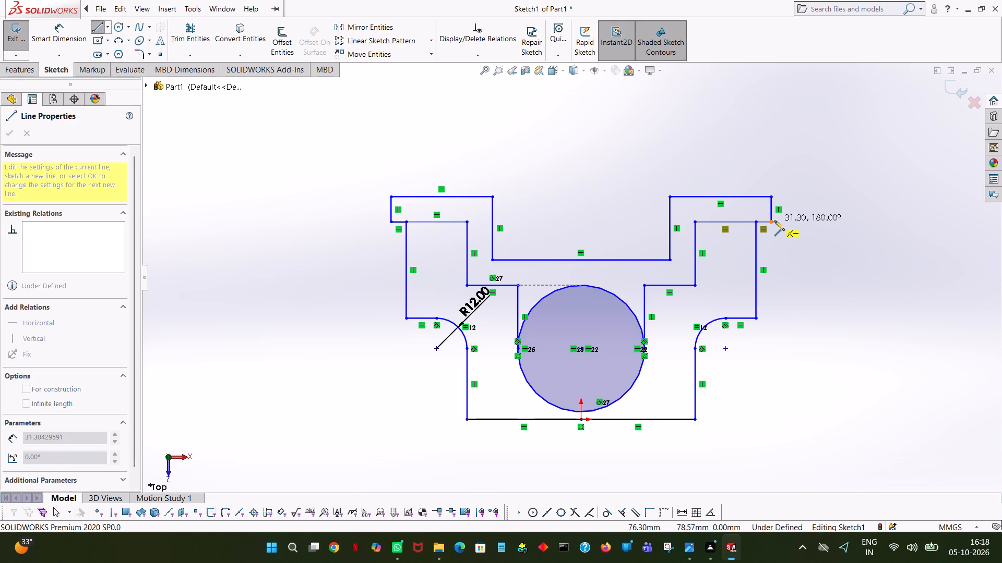
click(771, 221)
right_click(771, 221)
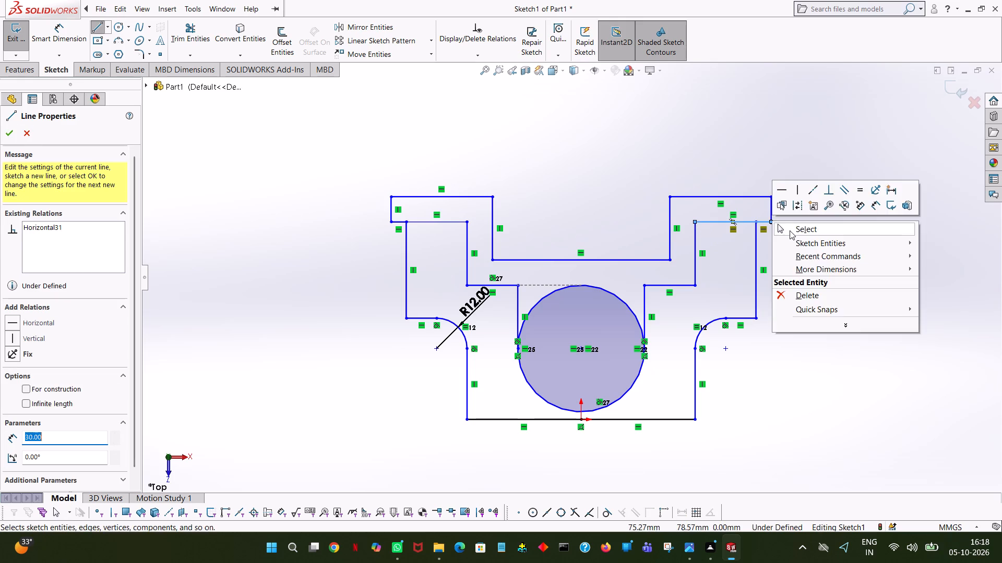
click(790, 230)
click(858, 243)
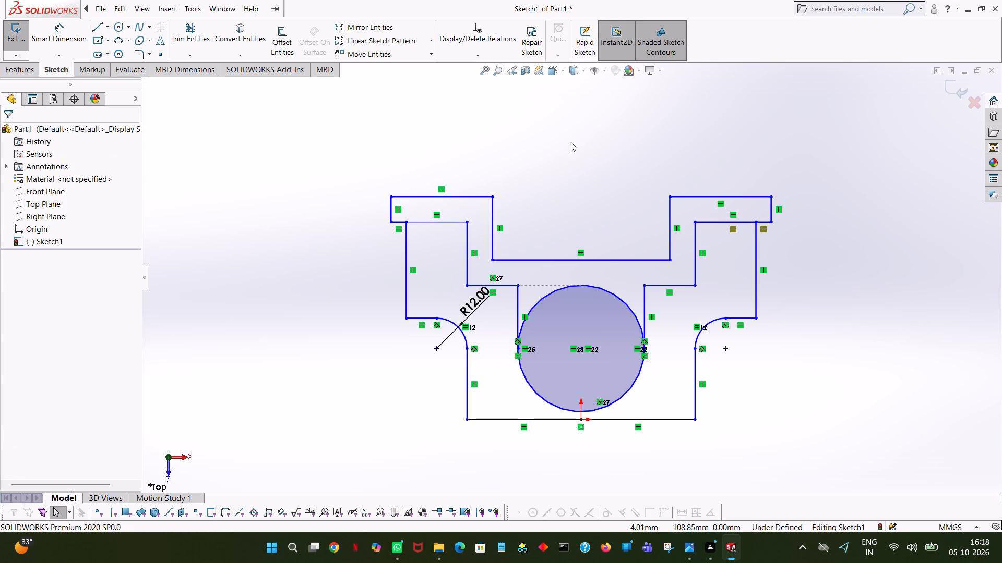
click(508, 91)
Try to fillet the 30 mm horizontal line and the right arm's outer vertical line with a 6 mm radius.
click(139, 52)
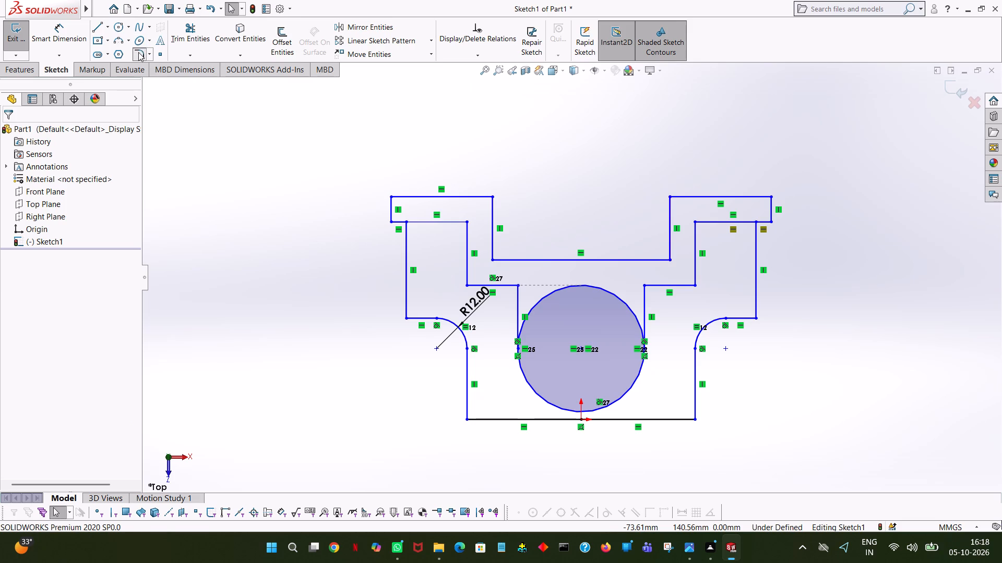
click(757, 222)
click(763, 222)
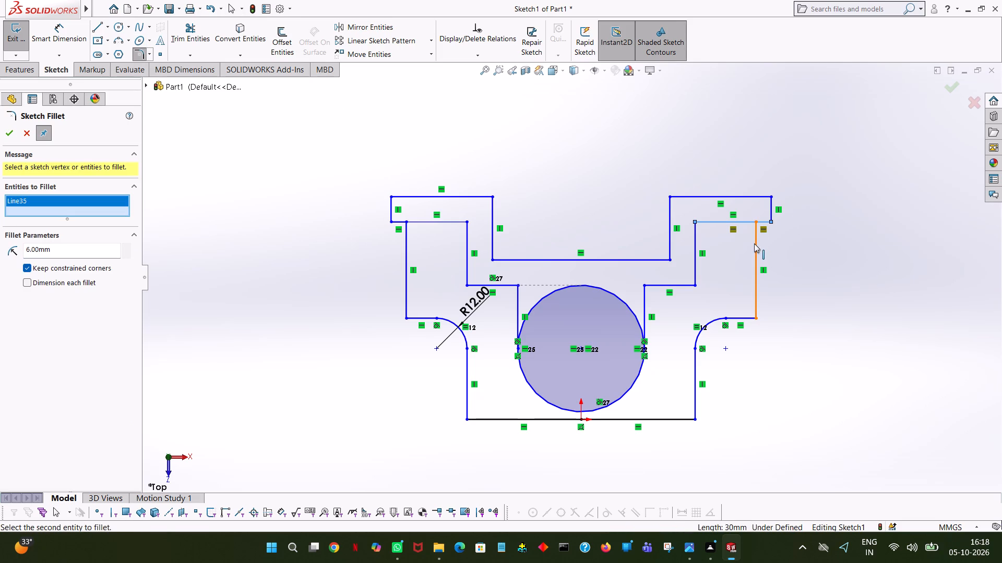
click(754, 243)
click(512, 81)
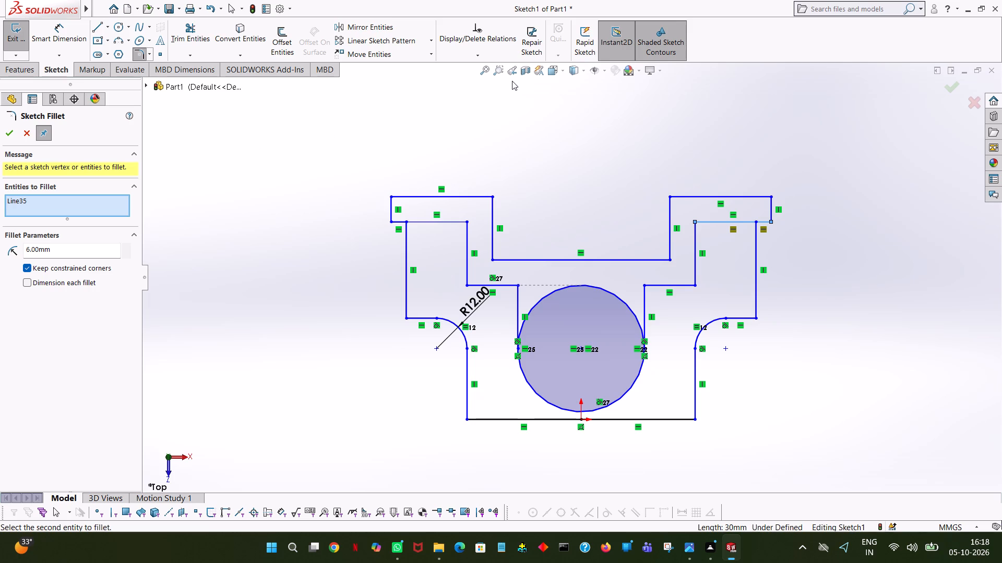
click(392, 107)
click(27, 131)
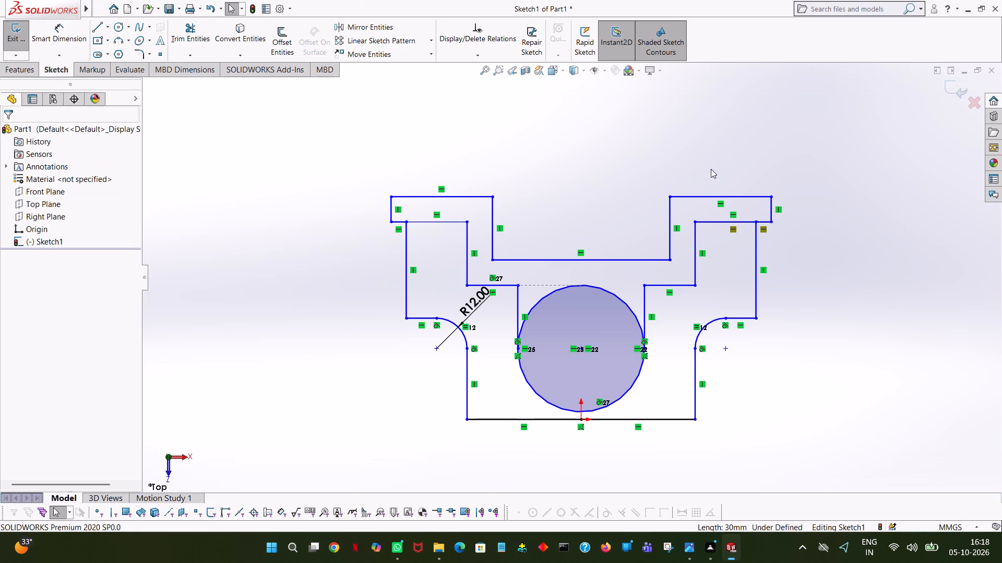
Fillet the upper corners of the right and left internal stepped lines with a 6 mm radius.
click(695, 221)
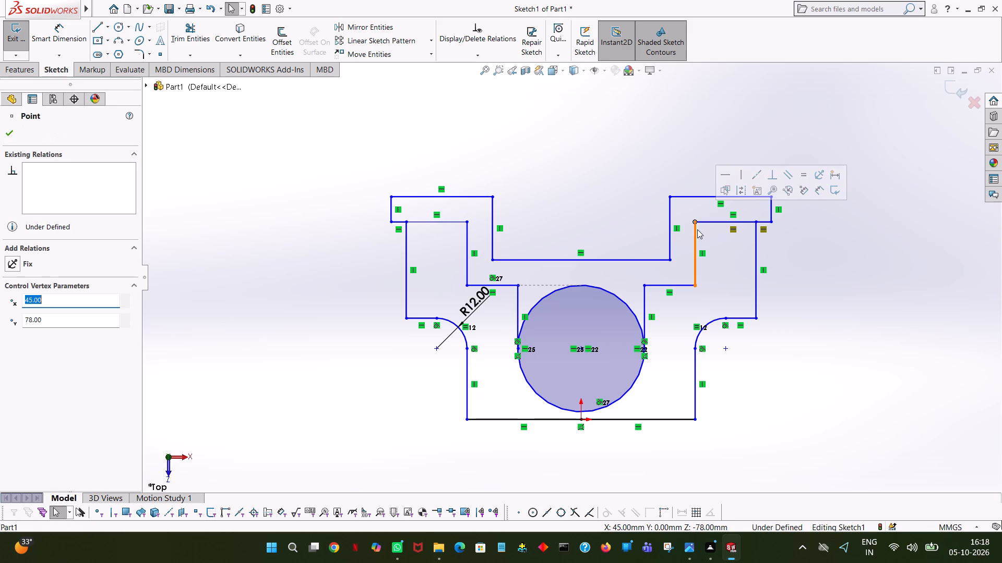
click(694, 232)
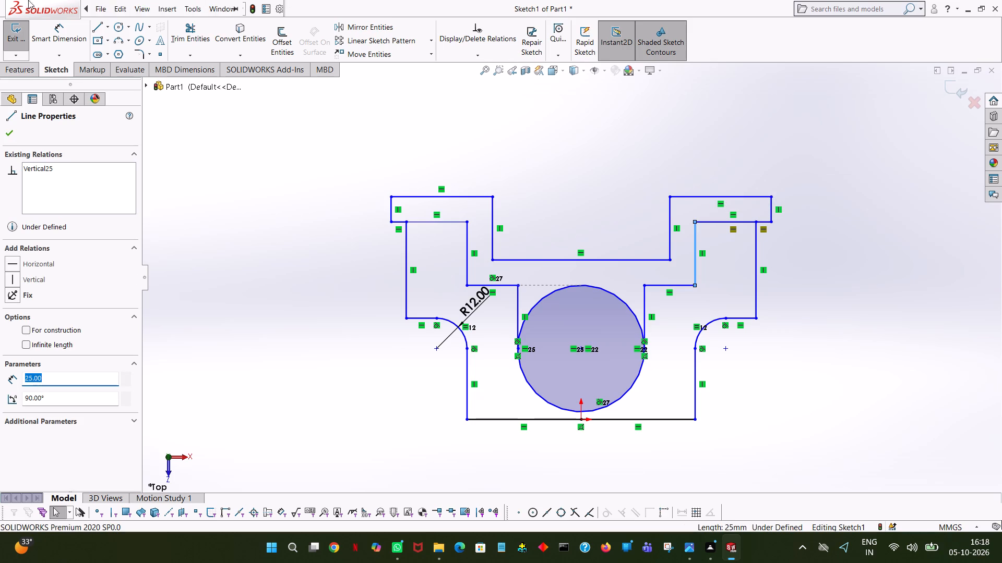
click(139, 56)
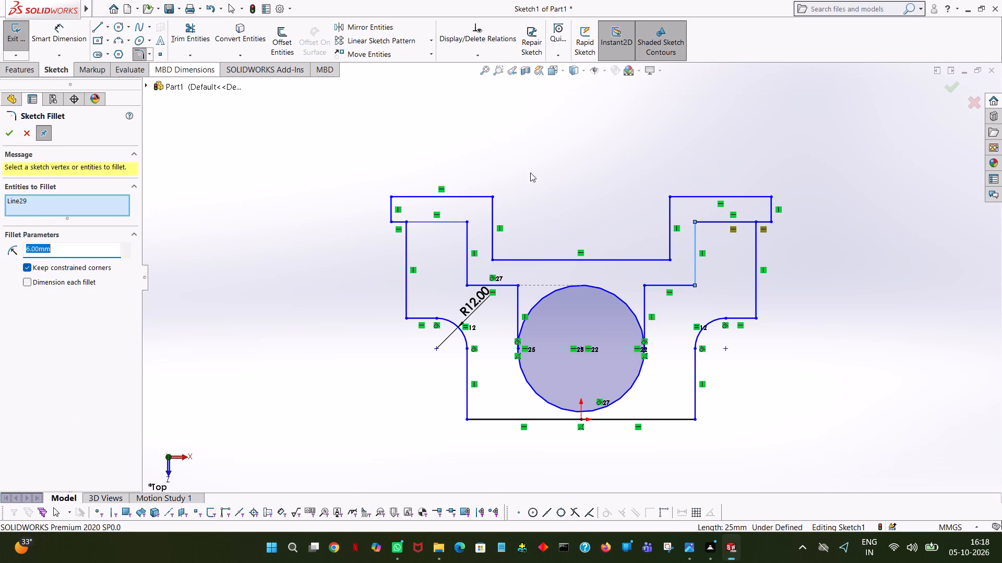
click(706, 221)
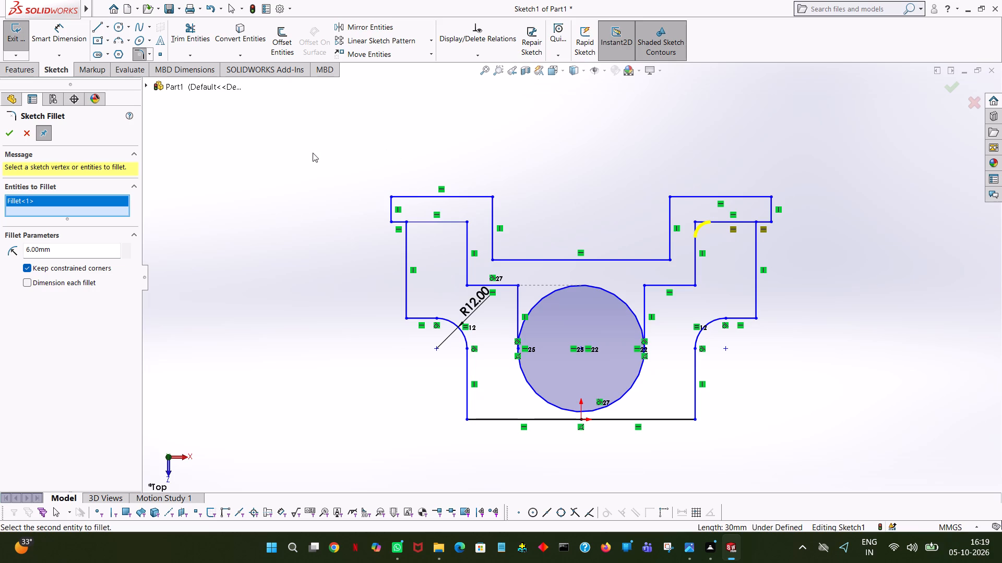
click(278, 152)
click(466, 221)
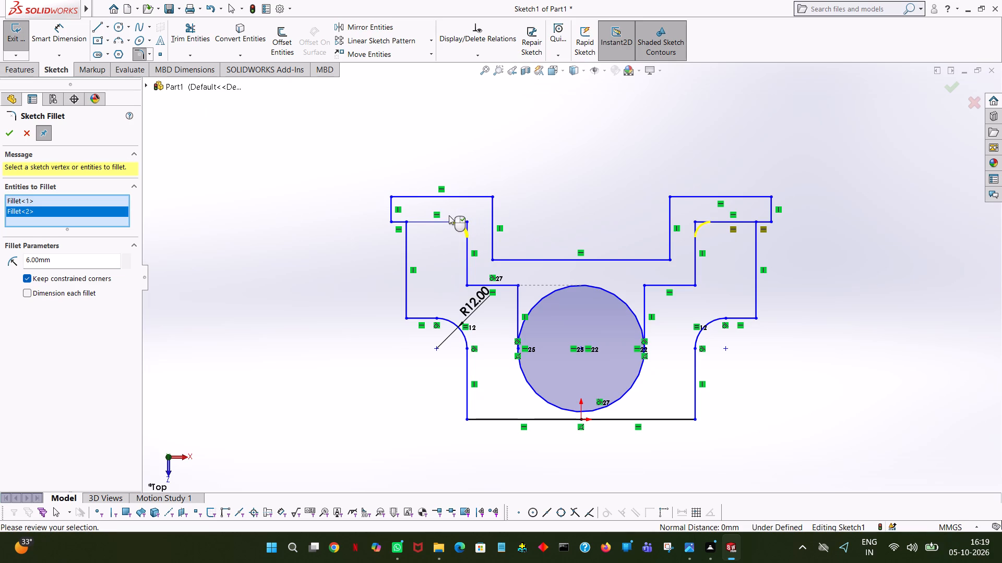
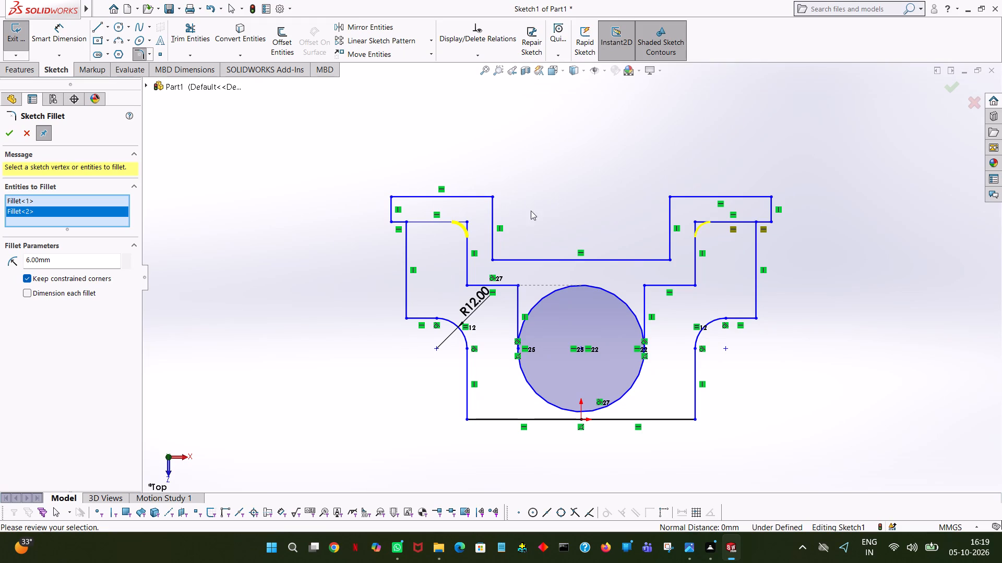
Apply the 6 mm fillets to the upper corners of the left and right internal stepped lines.
click(405, 221)
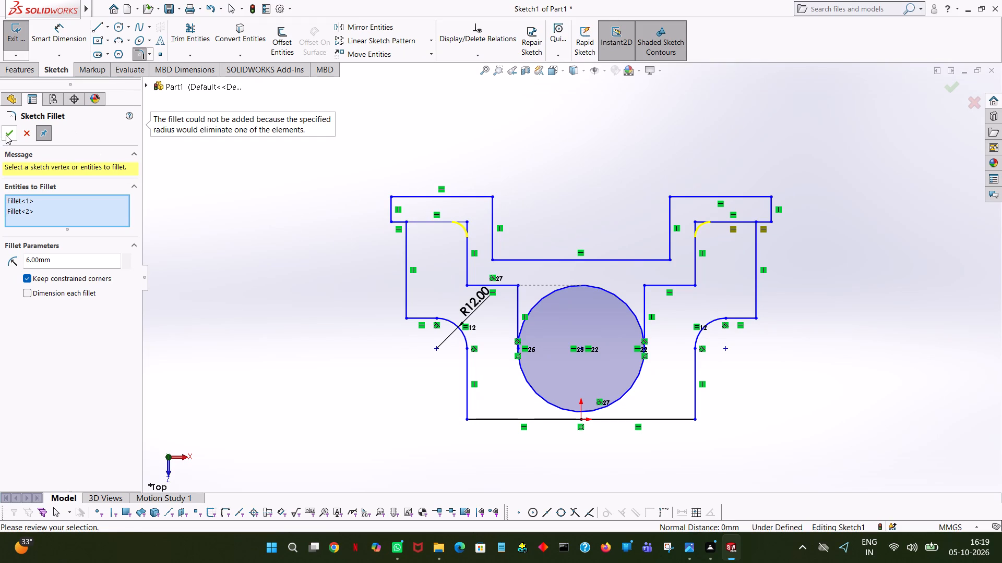
click(6, 135)
click(593, 142)
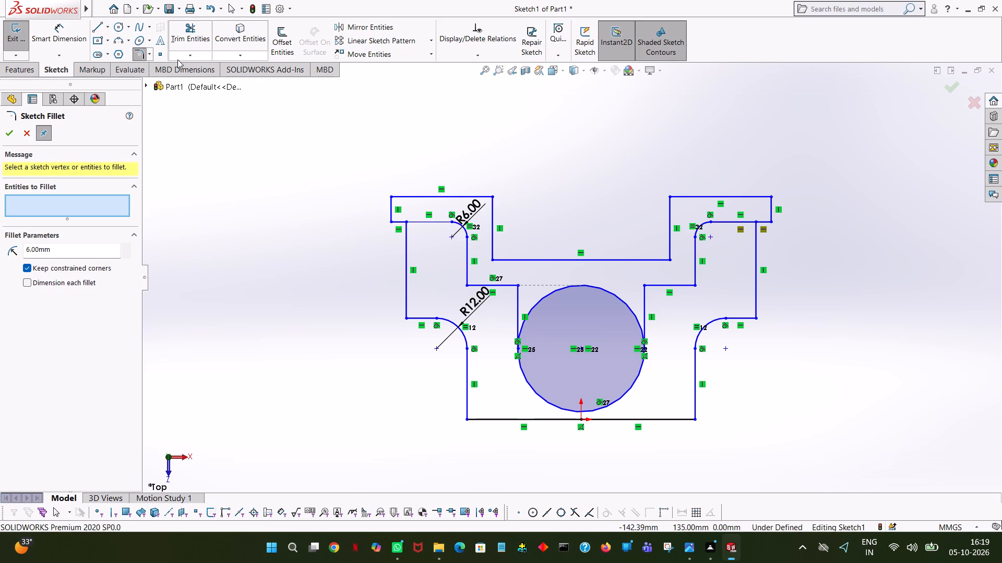
Fillet the two bottom corners of the central upper recess and the two inner step corners beside the circle's top with a 3 mm radius.
double_click(60, 242)
double_click(60, 248)
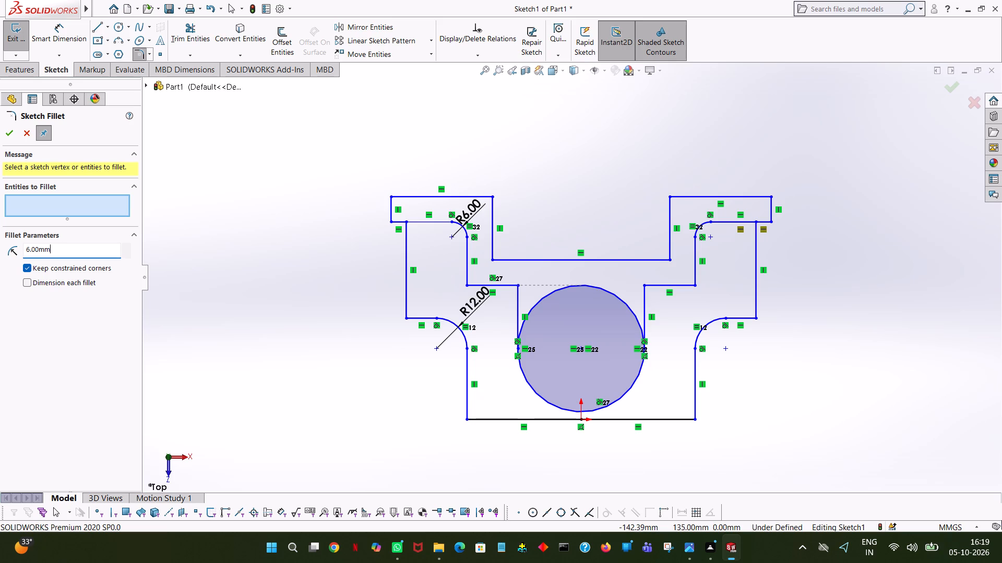
key(3)
click(304, 172)
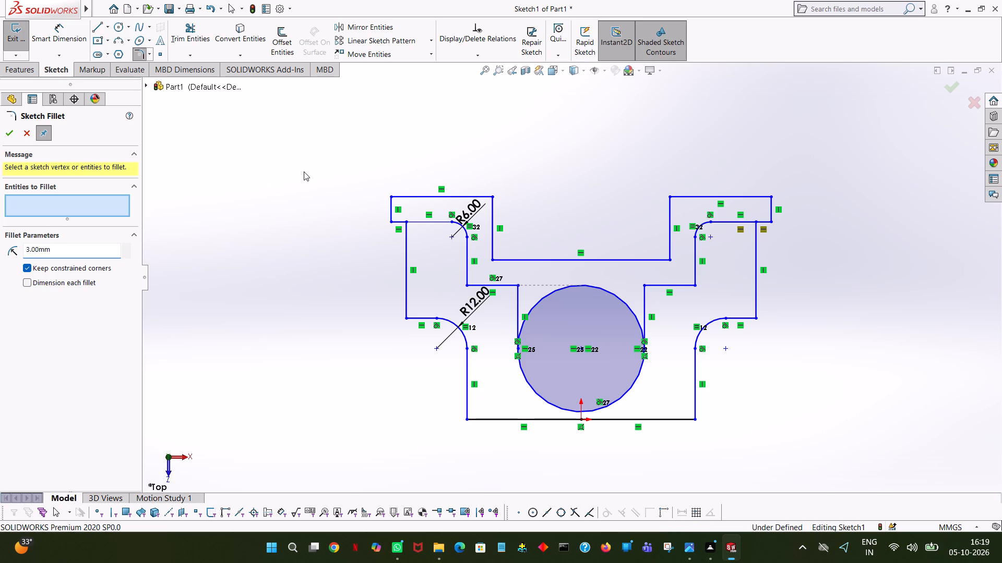
click(405, 223)
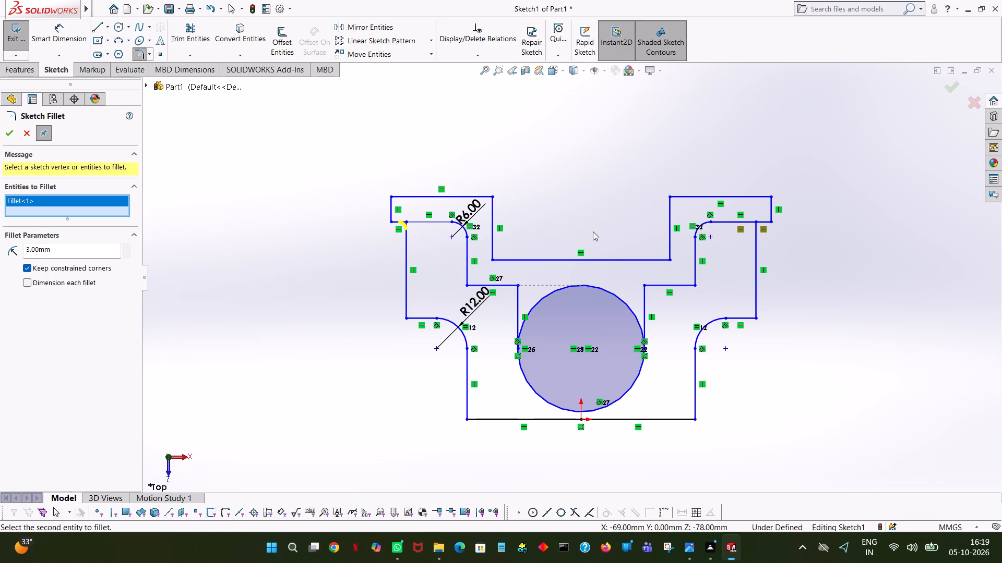
click(23, 130)
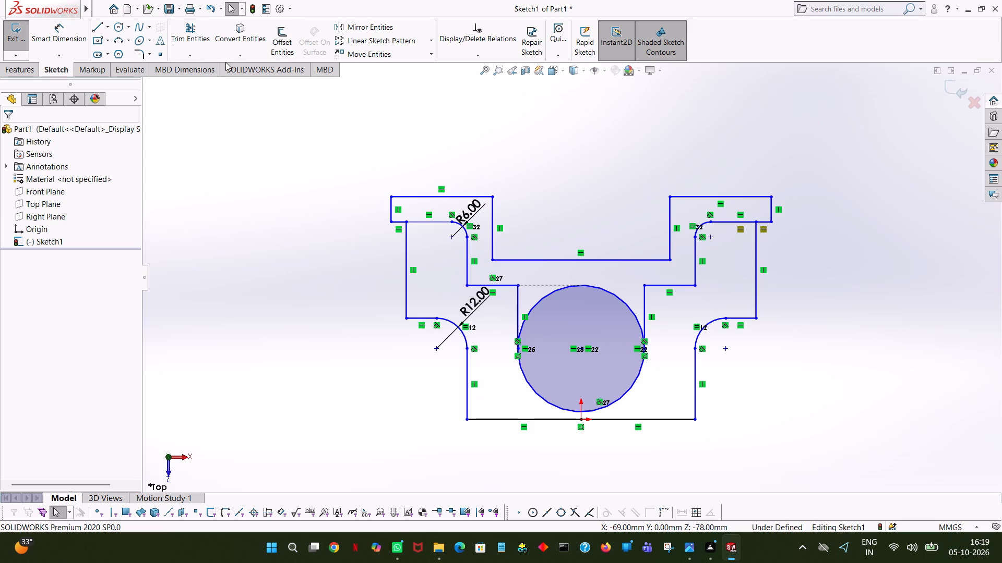
click(140, 50)
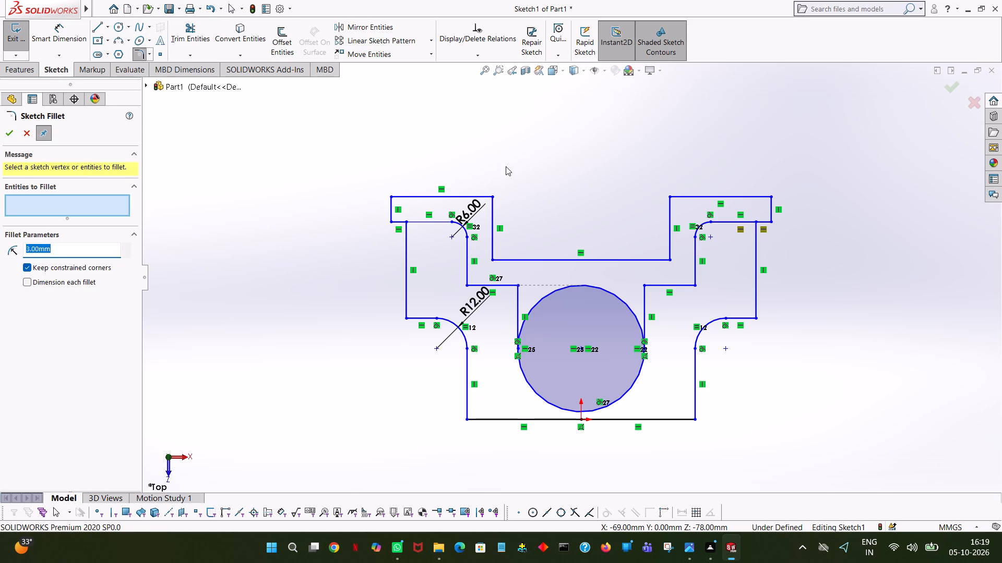
click(493, 257)
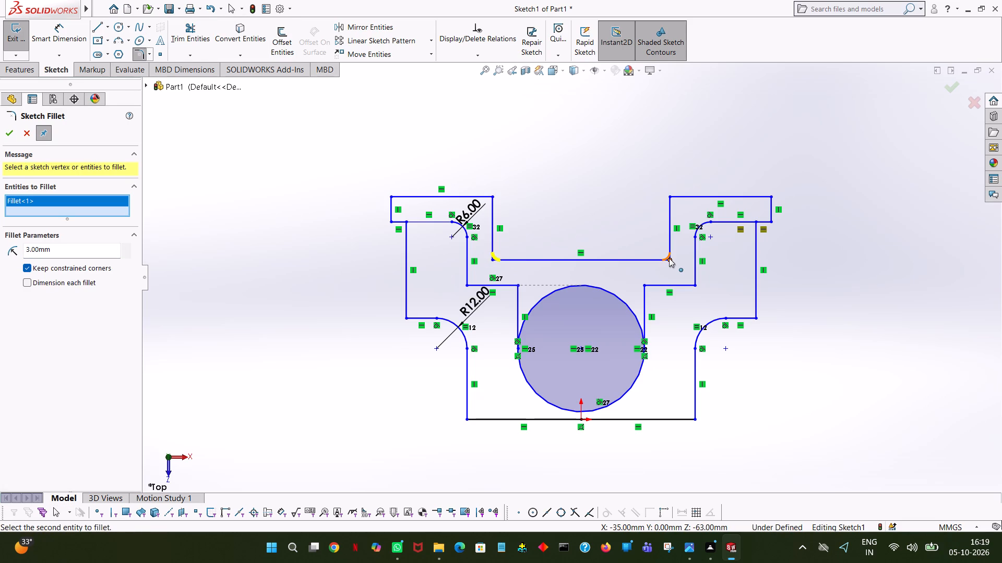
click(669, 258)
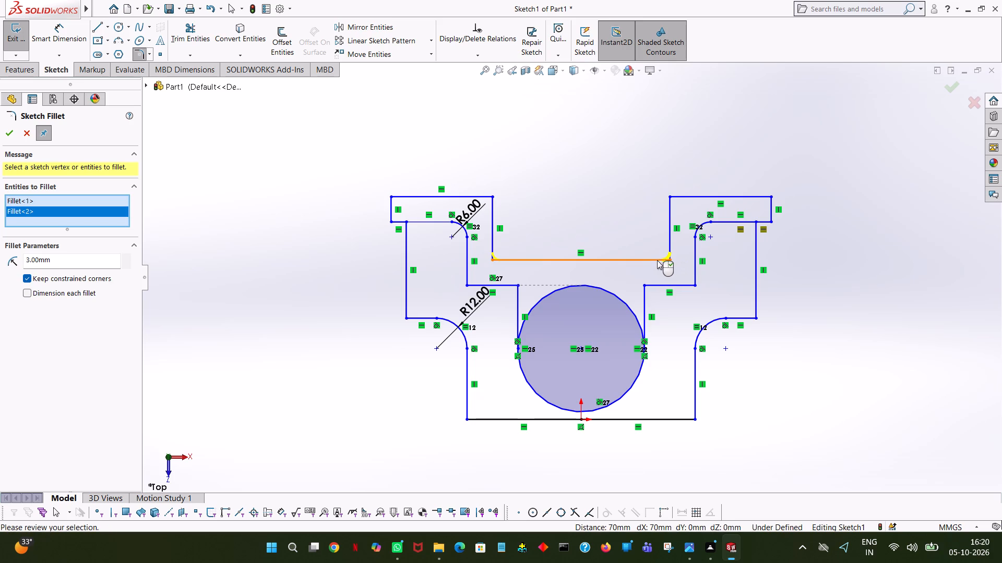
click(646, 286)
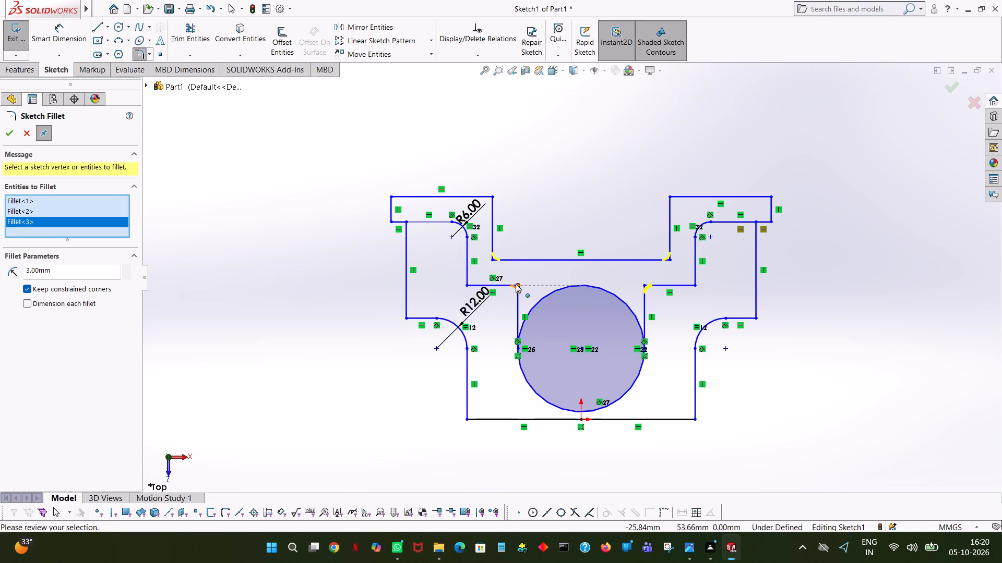
click(516, 284)
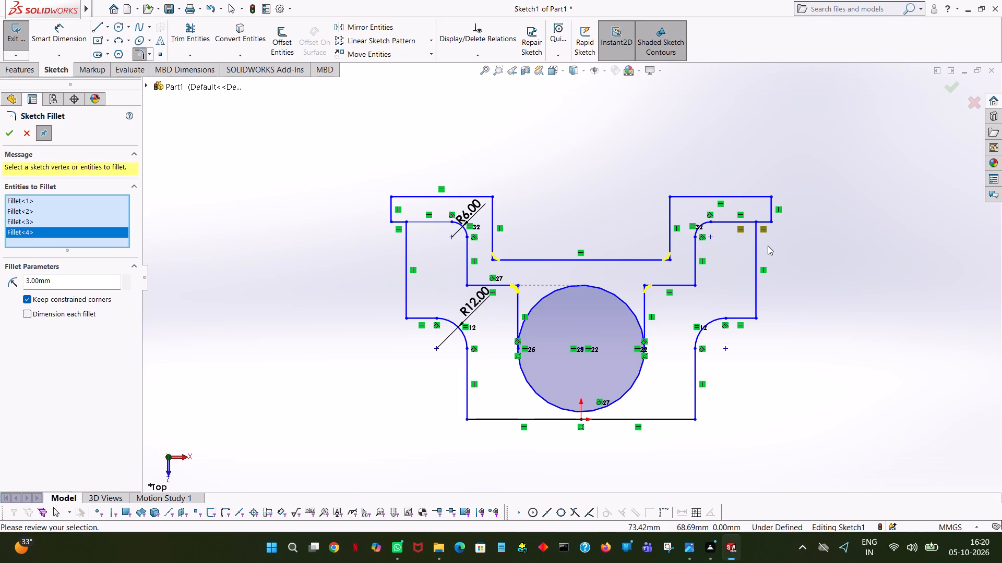
click(8, 131)
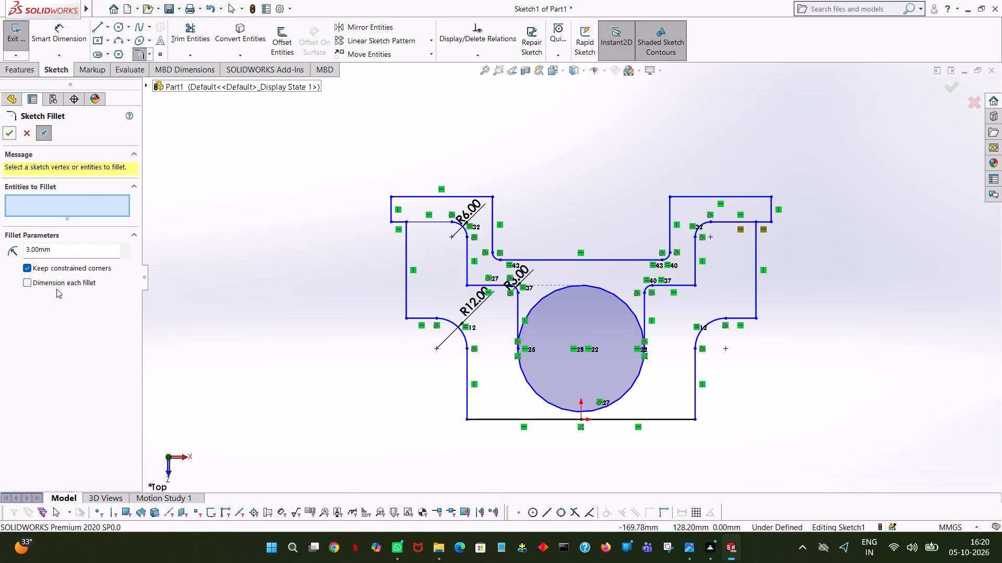
Fillet the lower outer corners of the left and right internal stepped lines with a 12 mm radius.
double_click(62, 248)
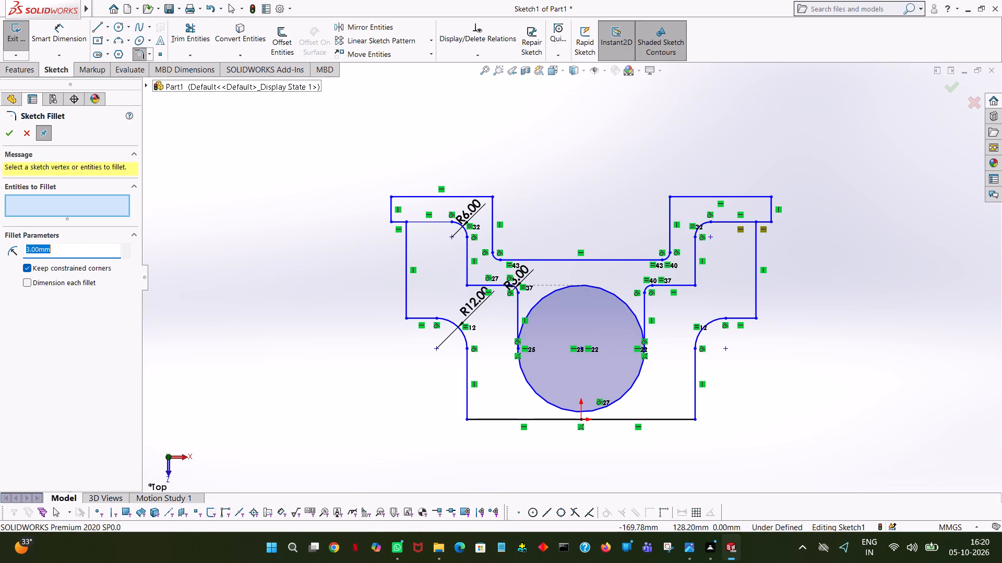
text(12)
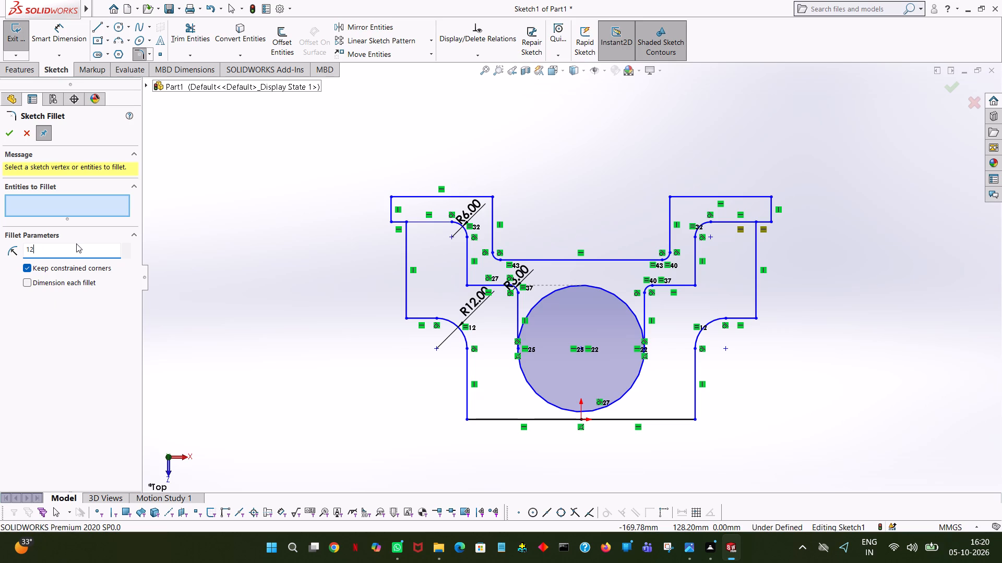
click(392, 129)
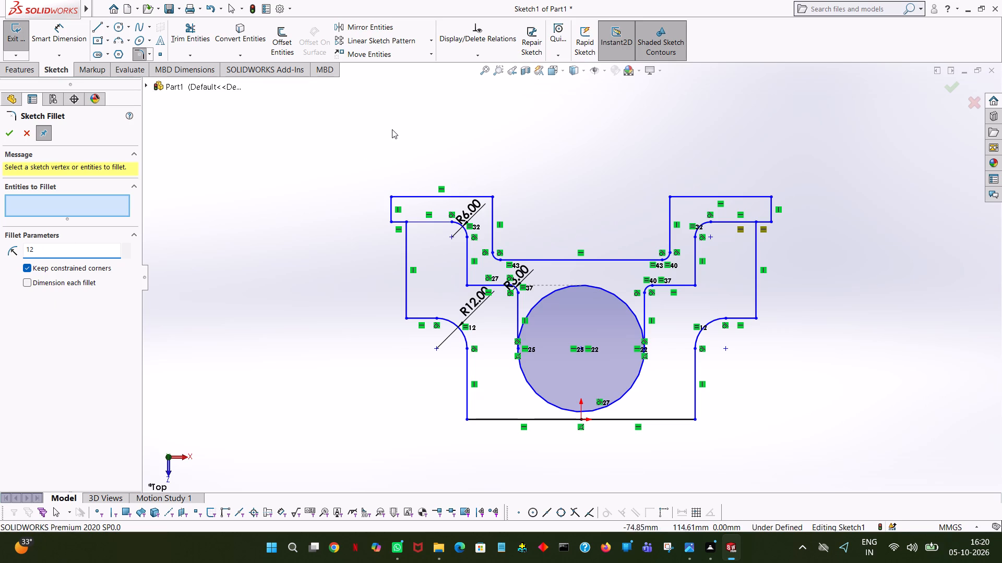
click(469, 285)
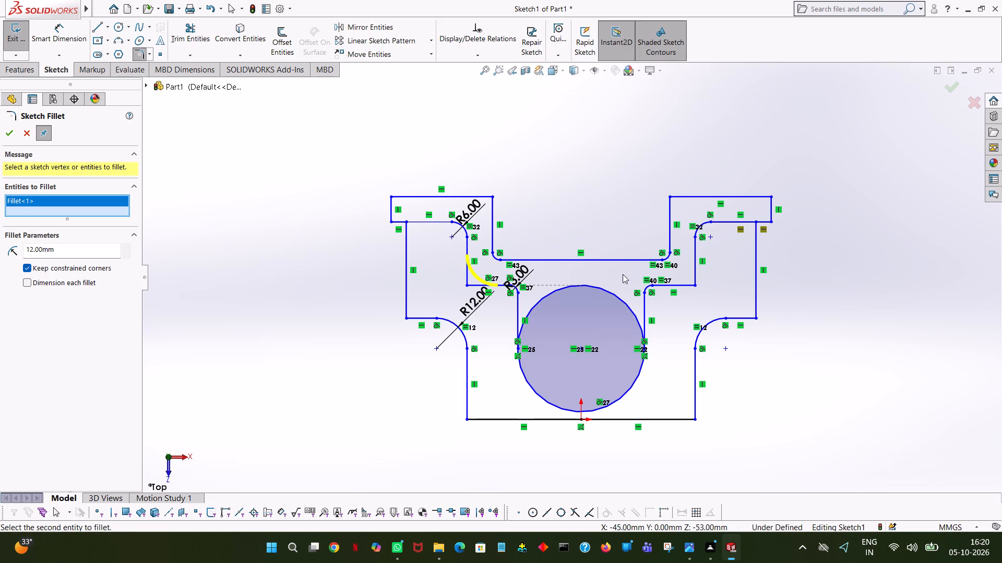
click(693, 284)
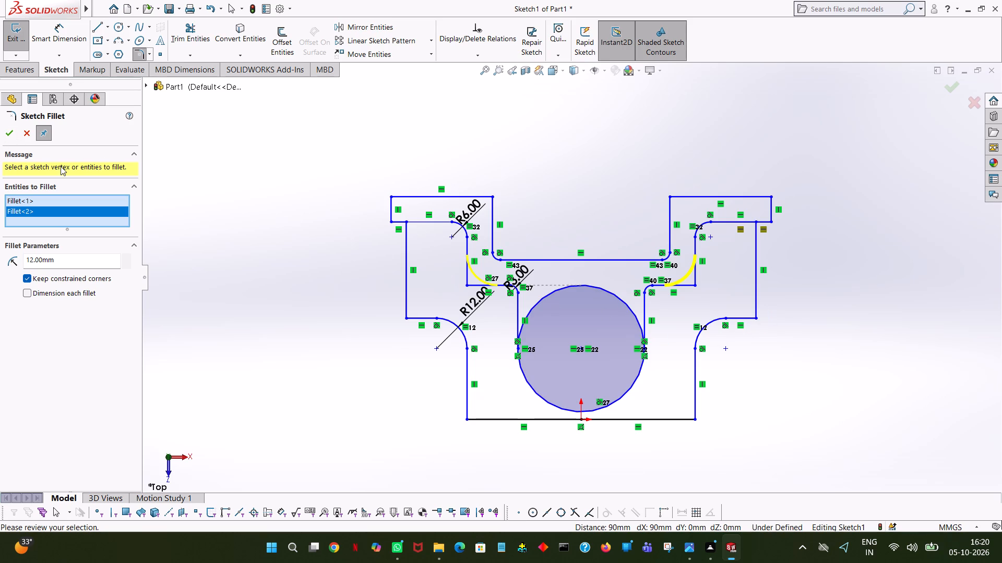
click(8, 130)
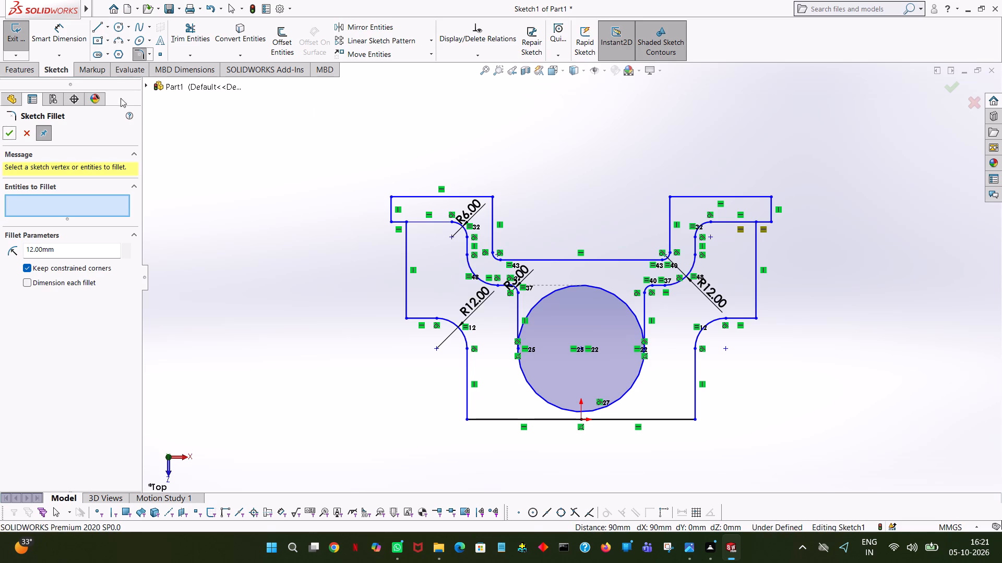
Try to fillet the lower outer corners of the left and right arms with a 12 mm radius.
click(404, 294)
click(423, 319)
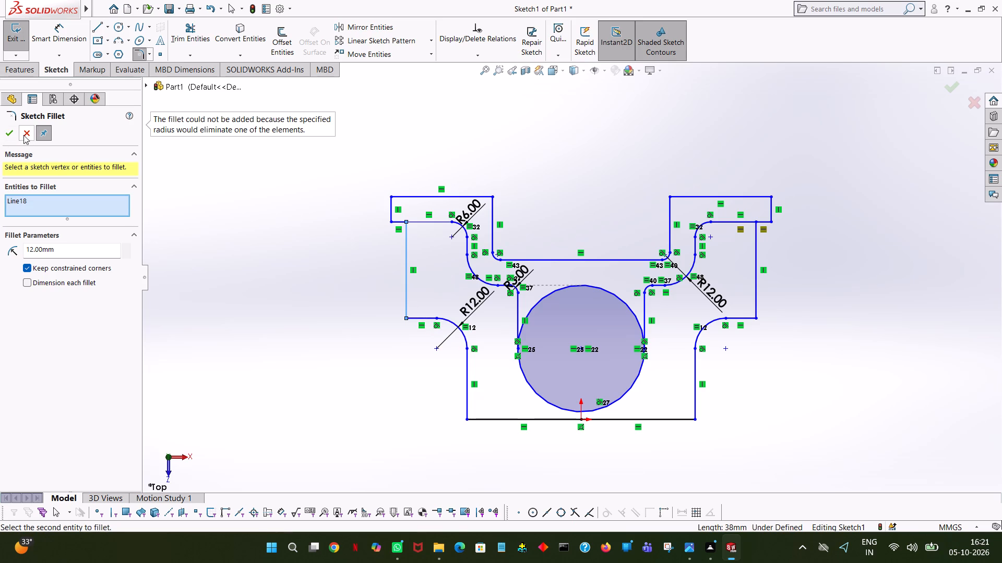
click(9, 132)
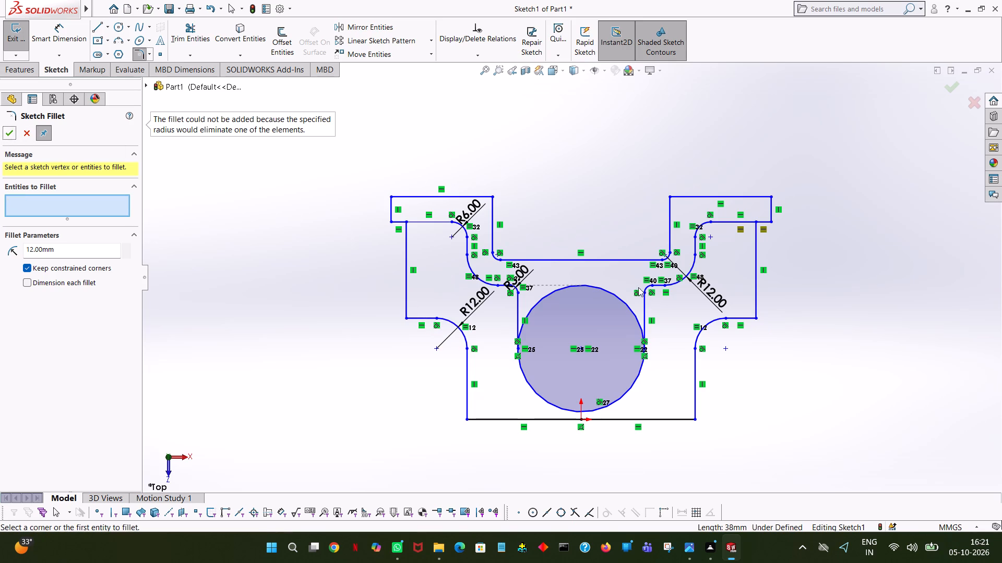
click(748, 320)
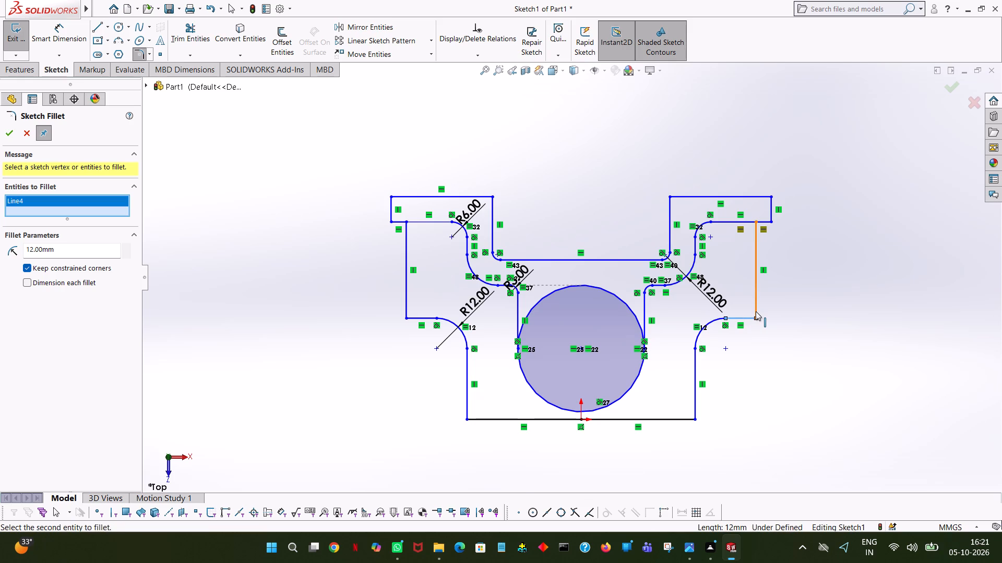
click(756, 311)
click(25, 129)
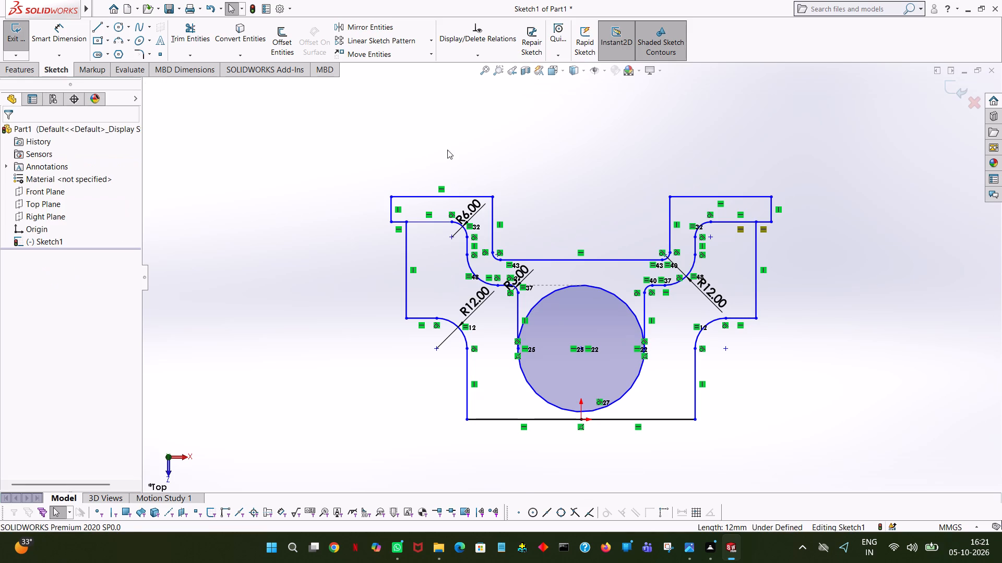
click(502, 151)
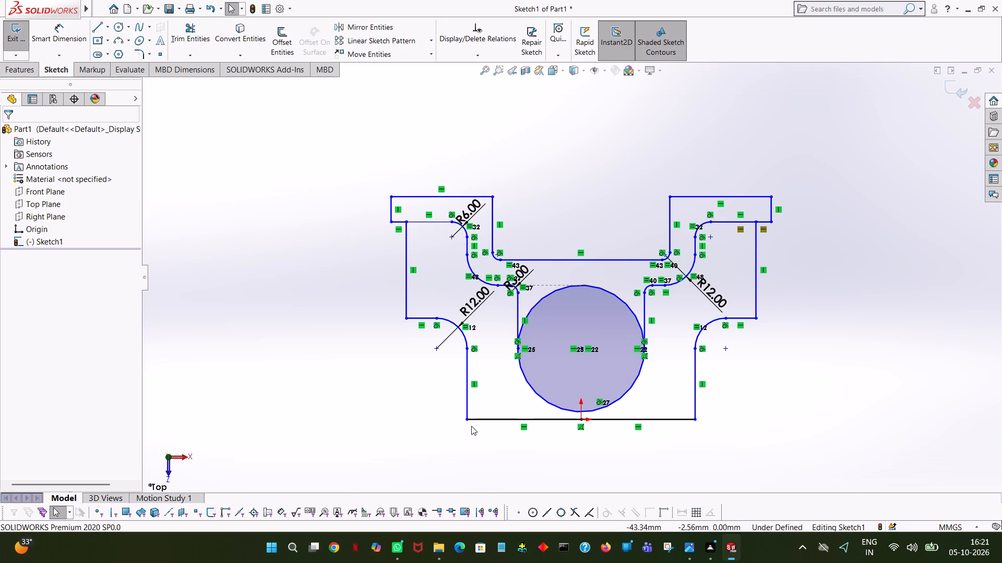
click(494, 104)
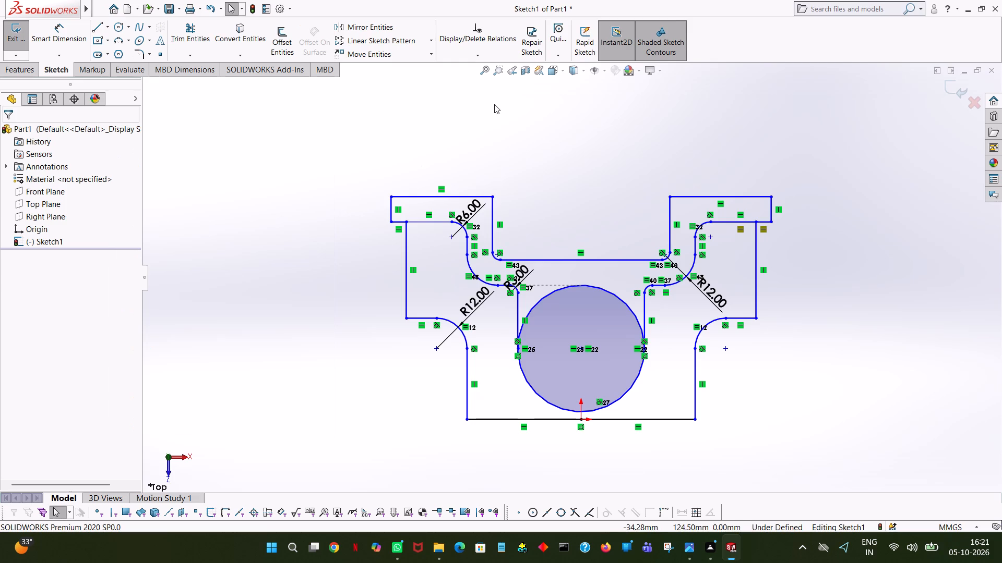
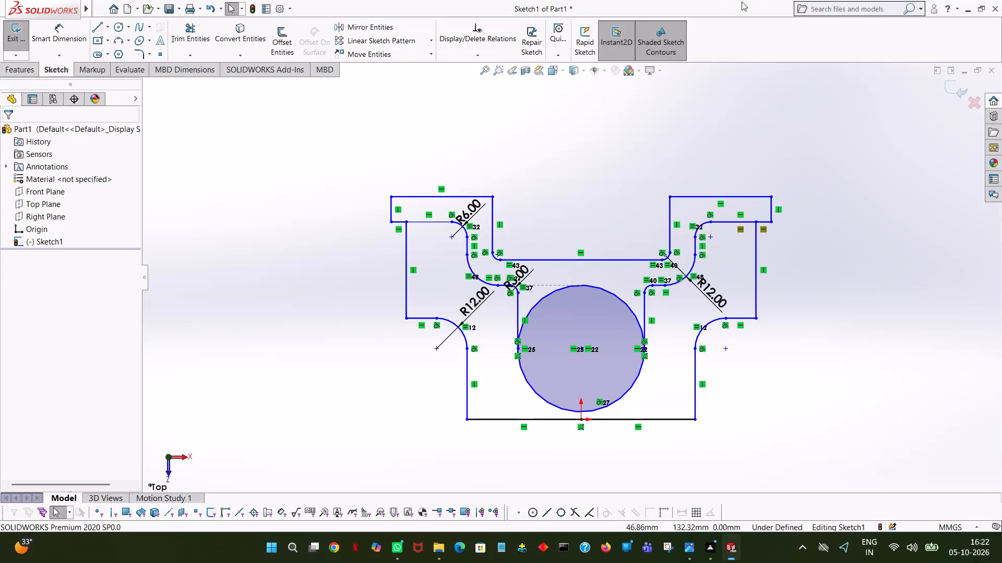
Trim away the left internal stepped line with its fillets, from the upper arm down to the circle.
click(196, 36)
click(434, 221)
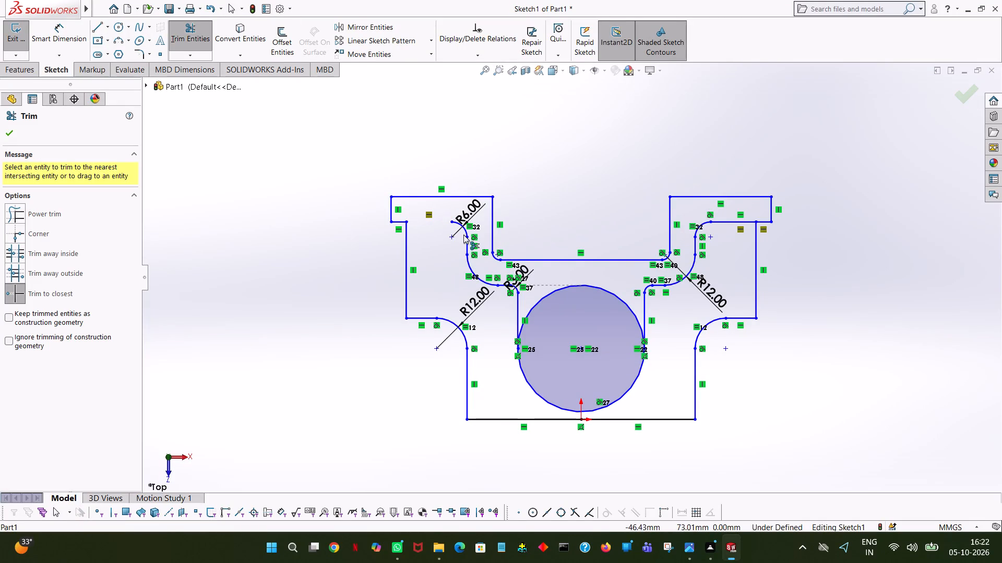
click(463, 235)
click(466, 234)
click(463, 226)
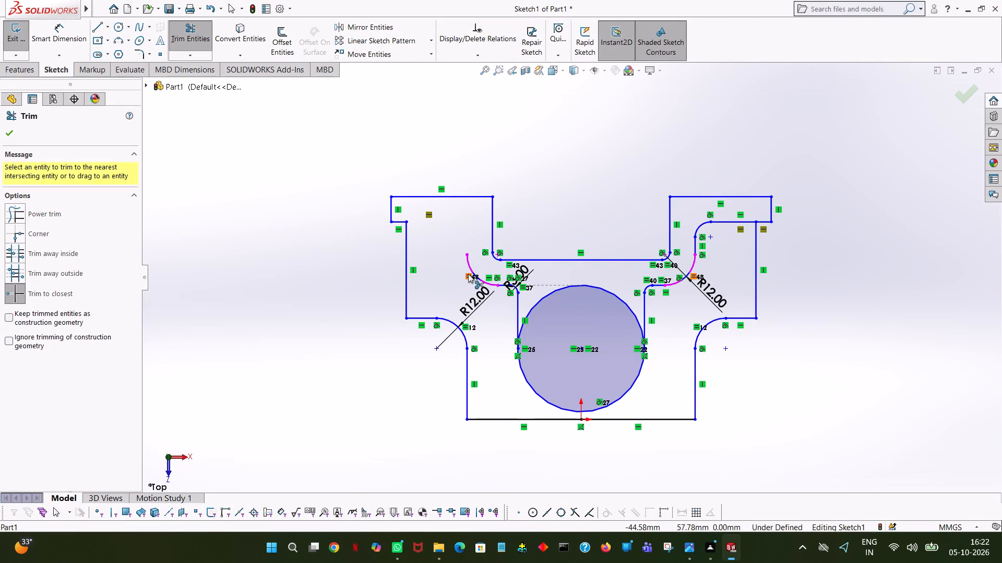
click(470, 272)
click(519, 295)
click(514, 286)
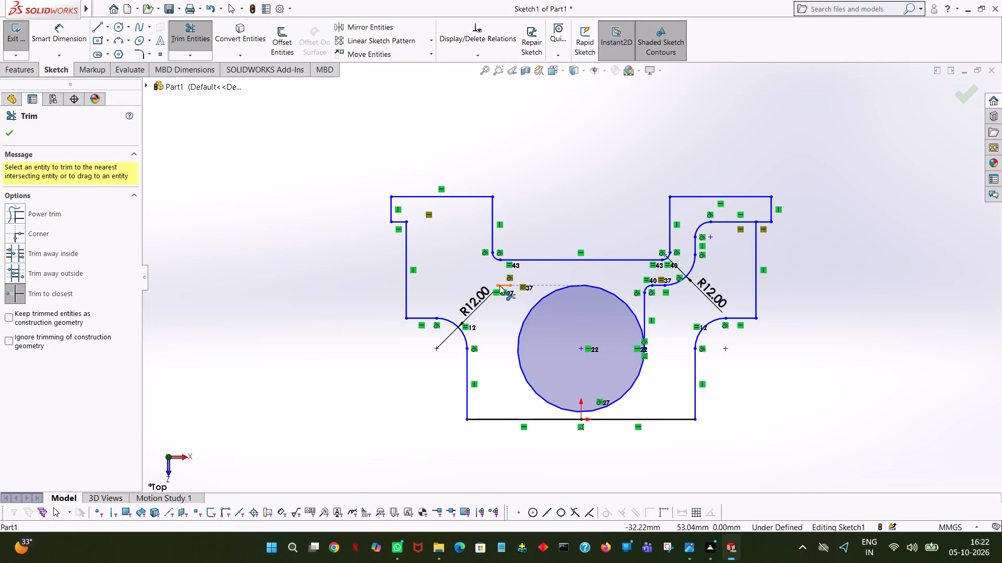
click(499, 285)
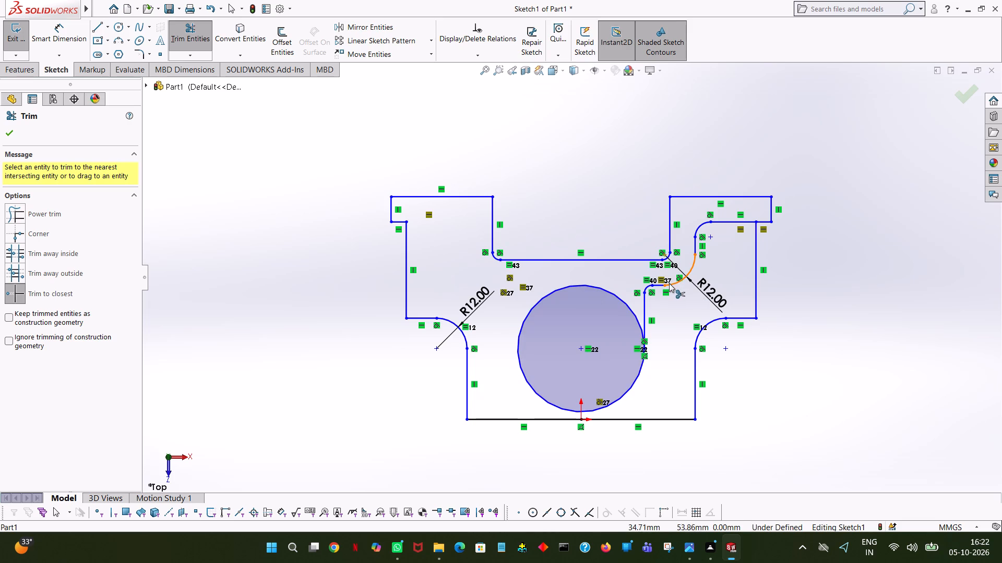
Trim away the right internal stepped line with its fillets and the central circle, leaving only the outer profile.
click(669, 283)
click(657, 288)
click(645, 292)
click(648, 287)
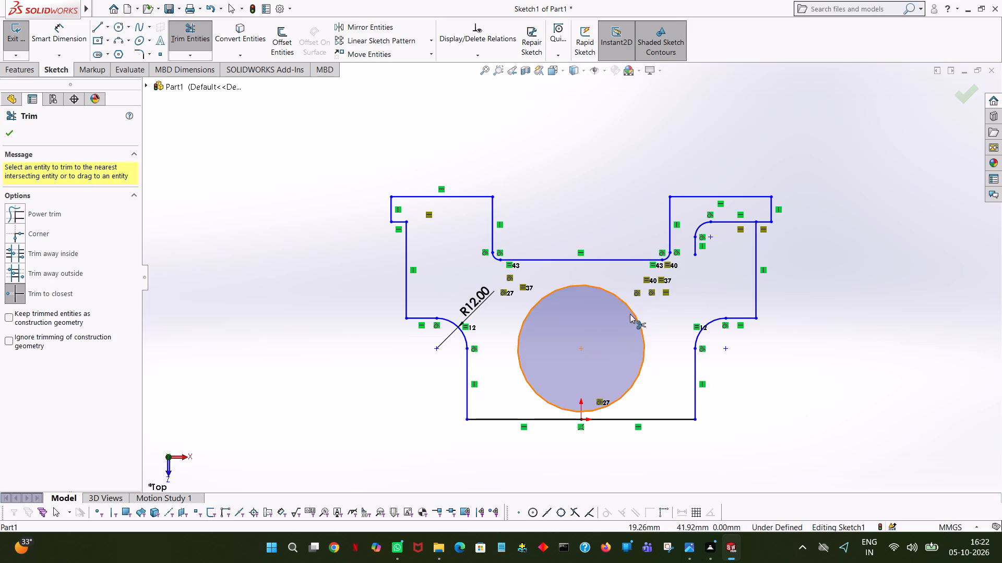
click(630, 314)
click(634, 312)
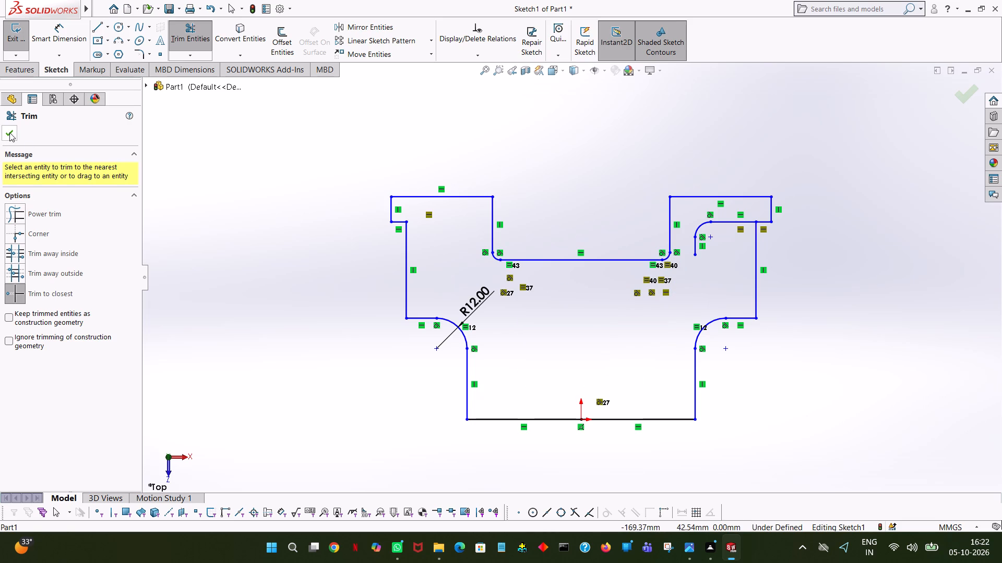
click(9, 132)
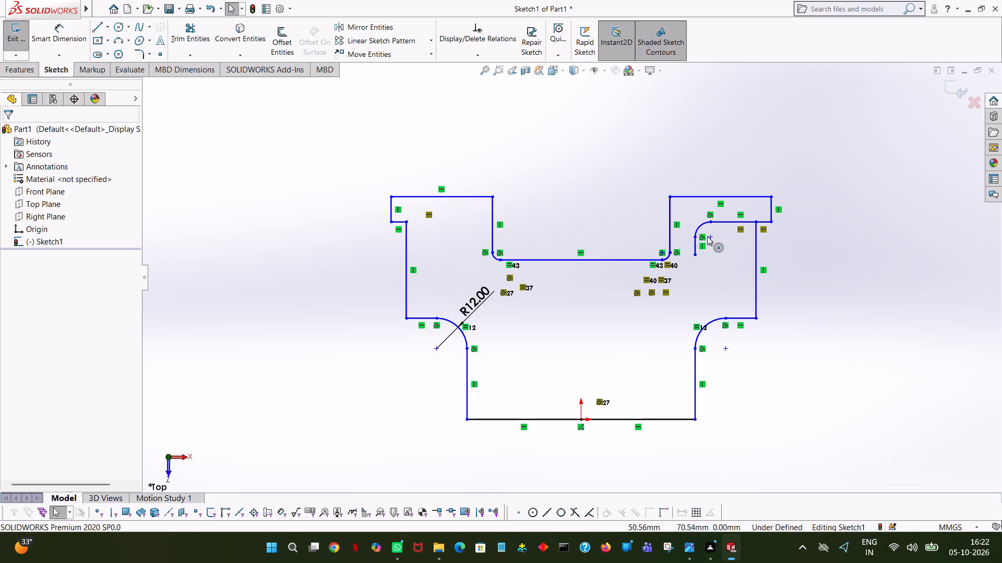
click(190, 29)
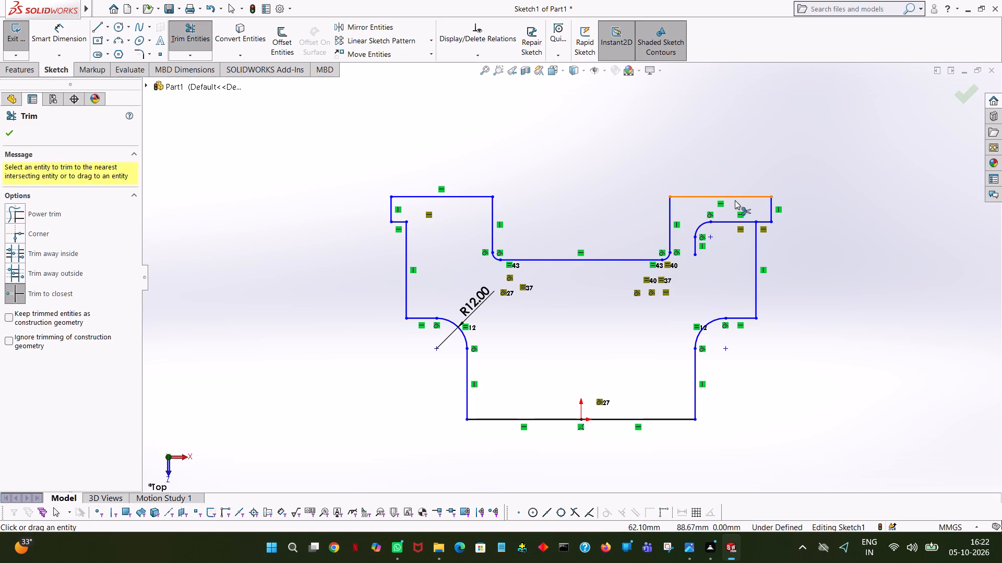
click(733, 223)
click(705, 224)
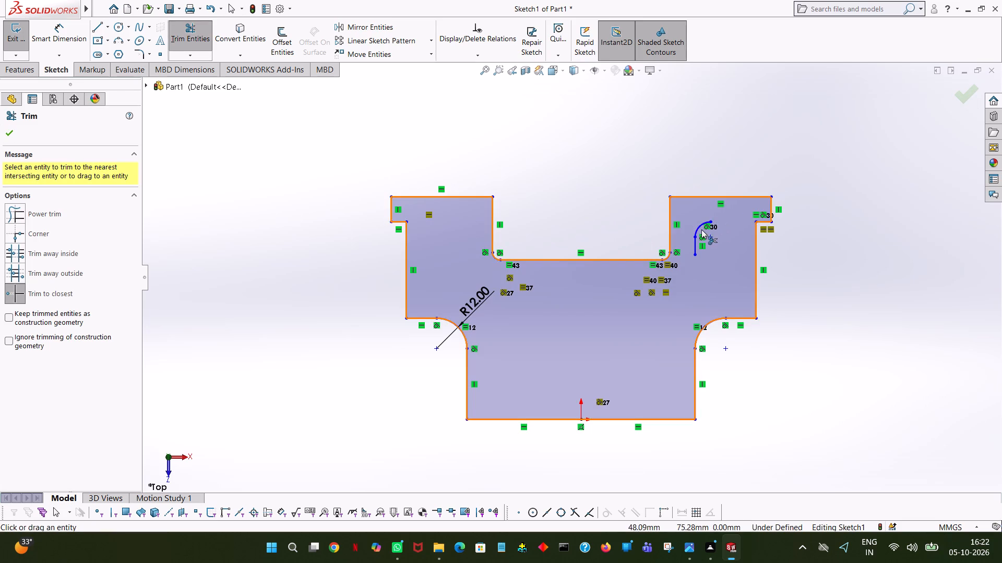
click(694, 232)
click(695, 240)
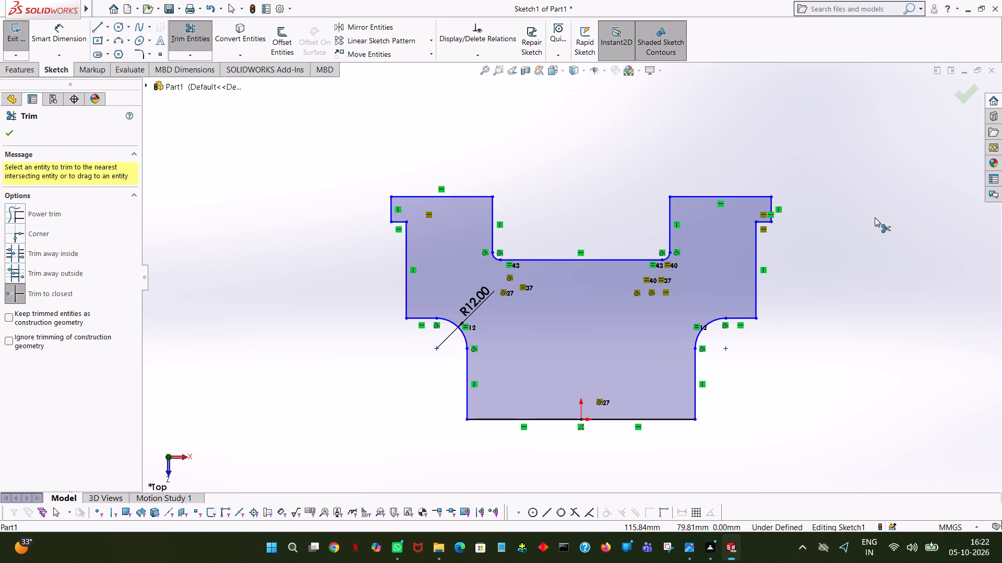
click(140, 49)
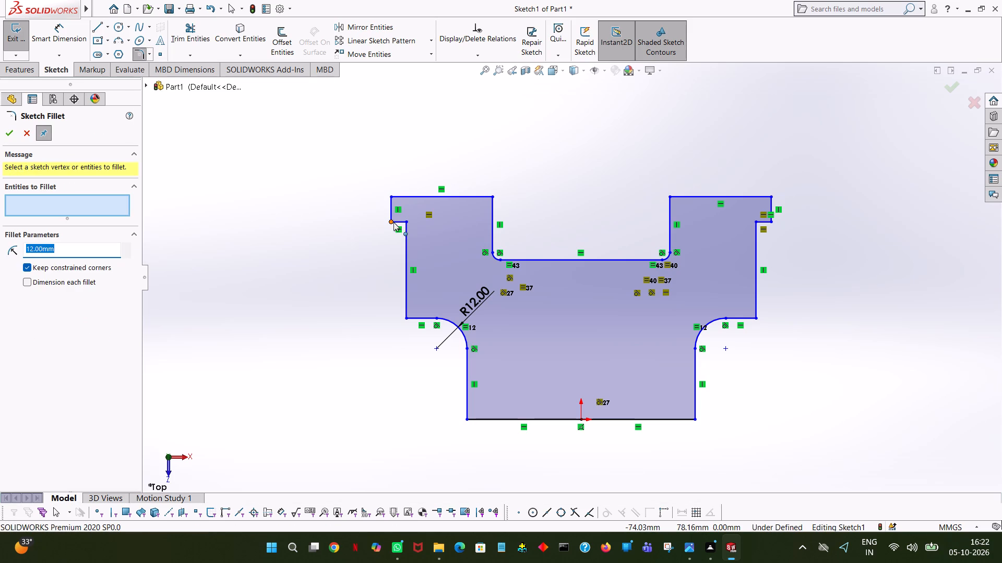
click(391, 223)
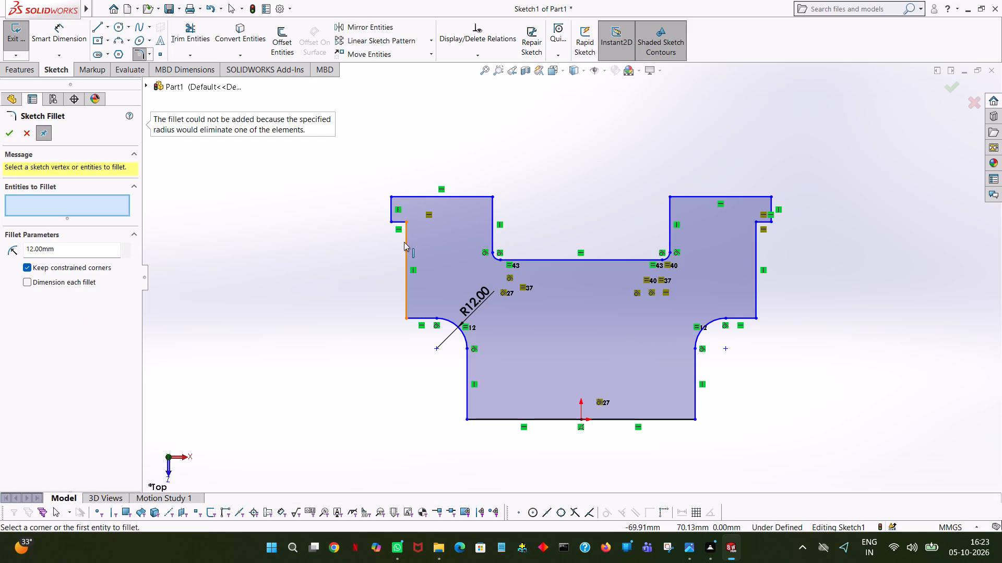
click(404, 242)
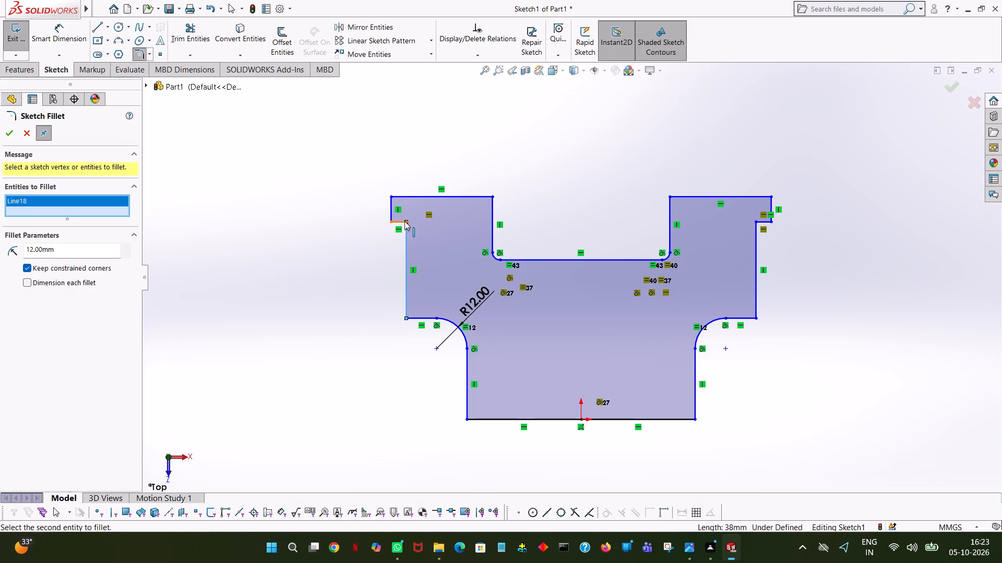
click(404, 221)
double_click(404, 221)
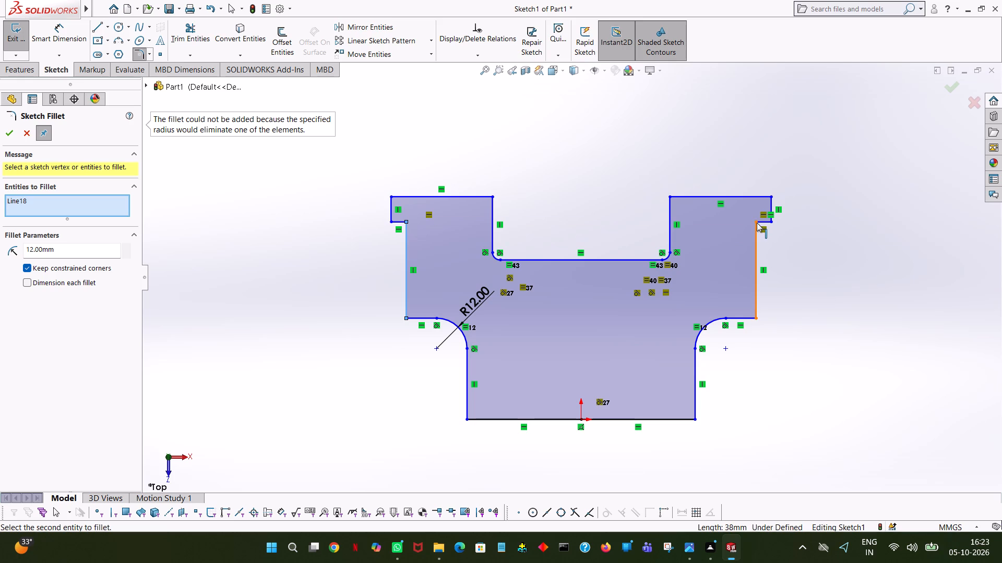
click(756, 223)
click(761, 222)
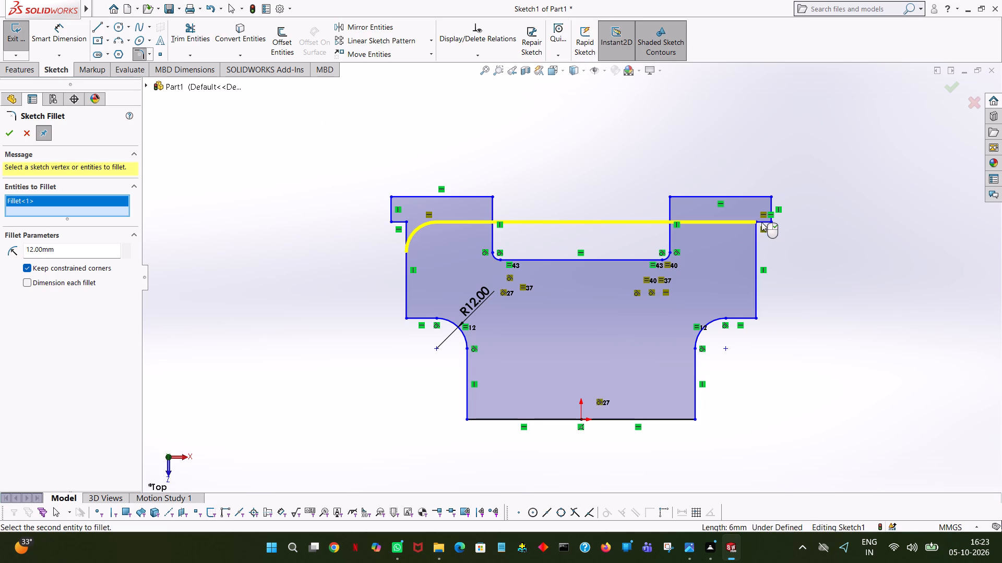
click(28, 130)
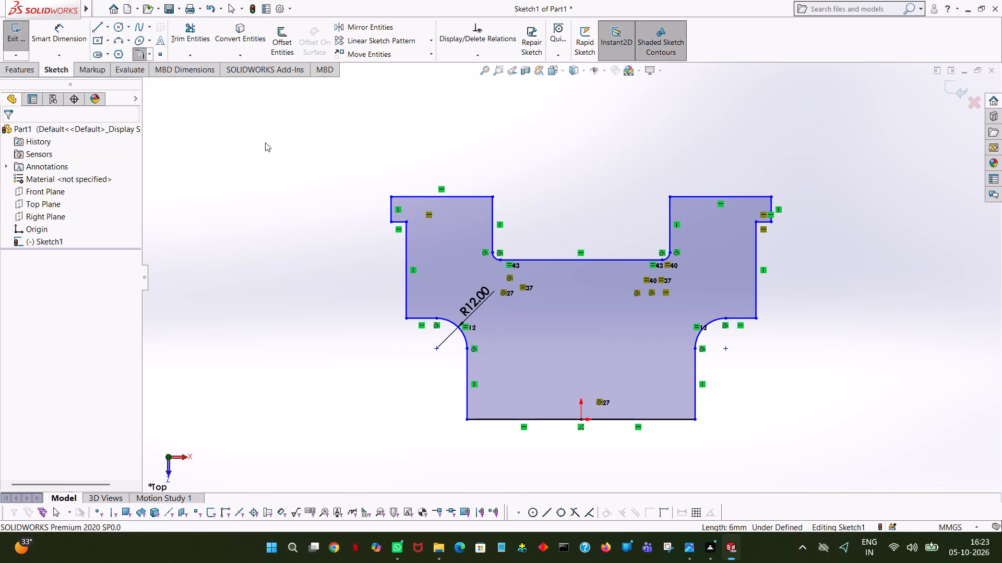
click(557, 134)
Extrude the closed outer profile 10 mm as a blind boss from the sketch plane.
click(29, 71)
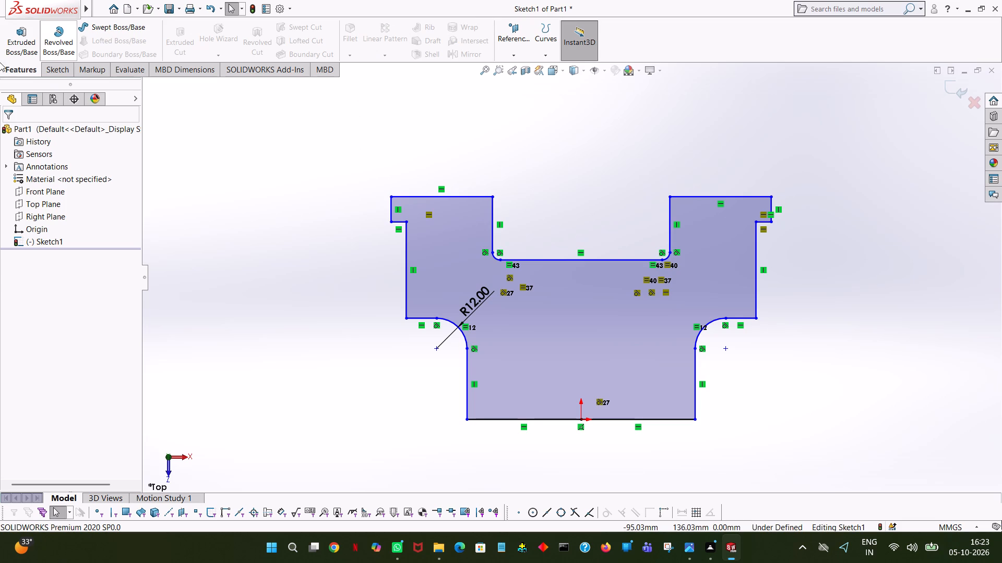
click(16, 39)
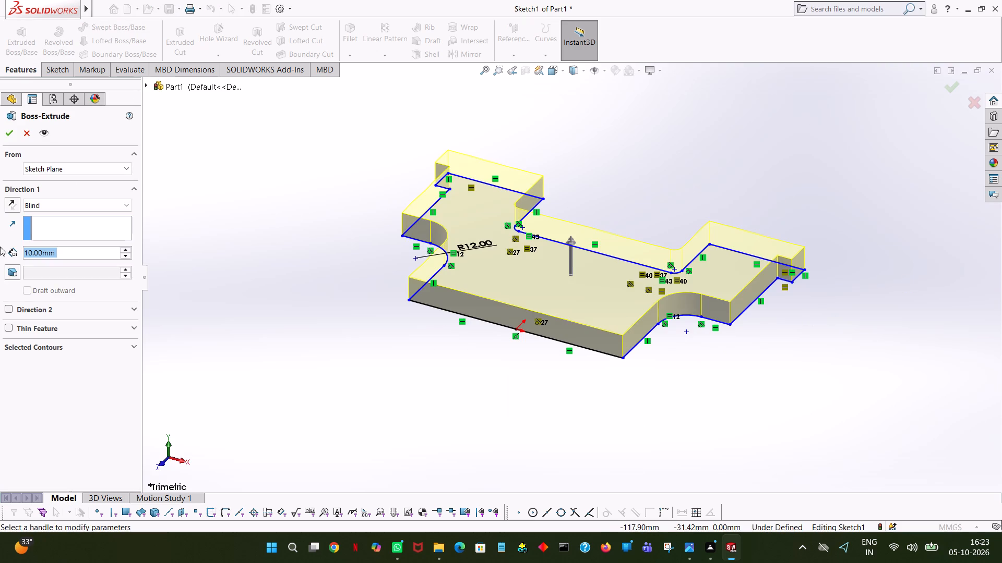
click(82, 166)
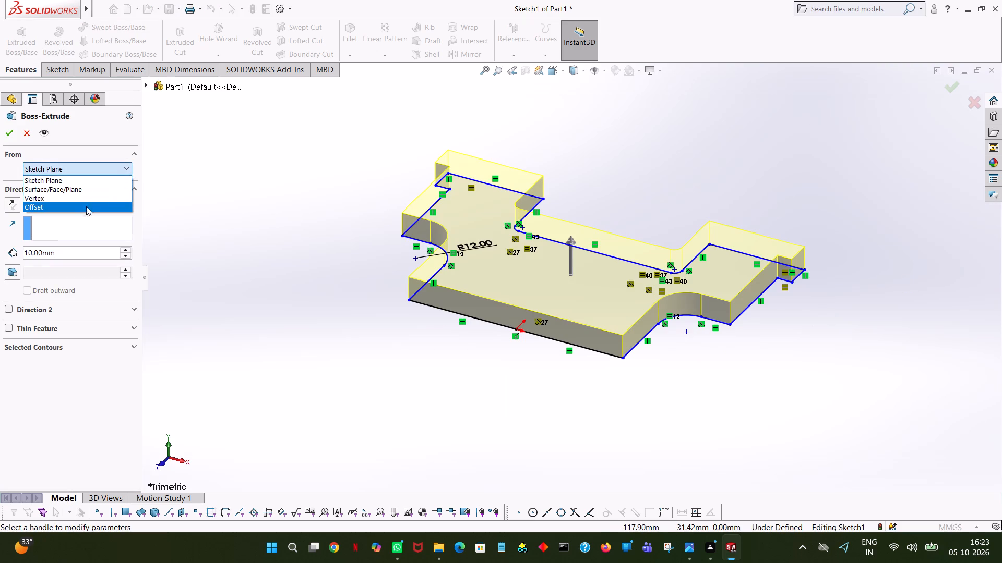
click(279, 154)
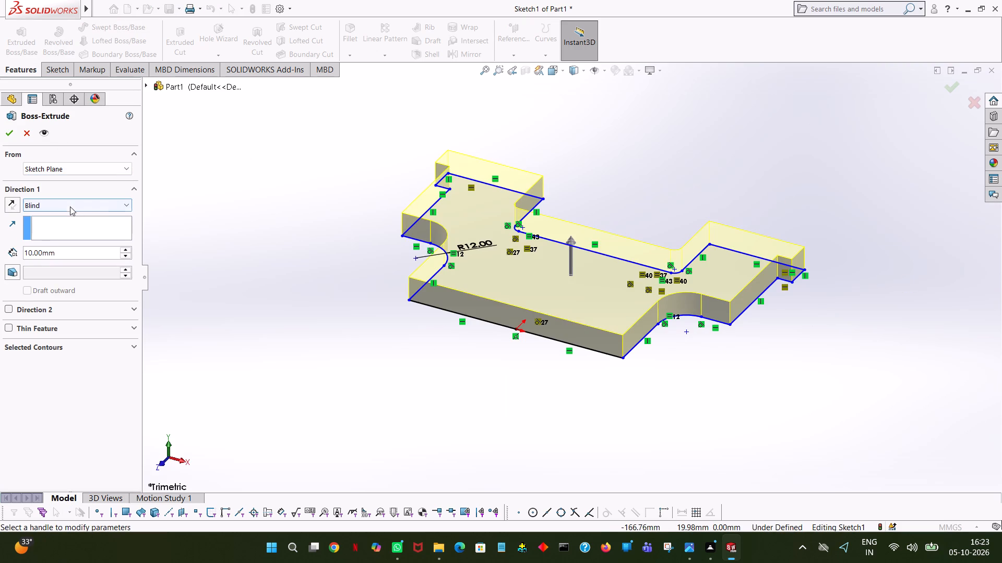
click(9, 133)
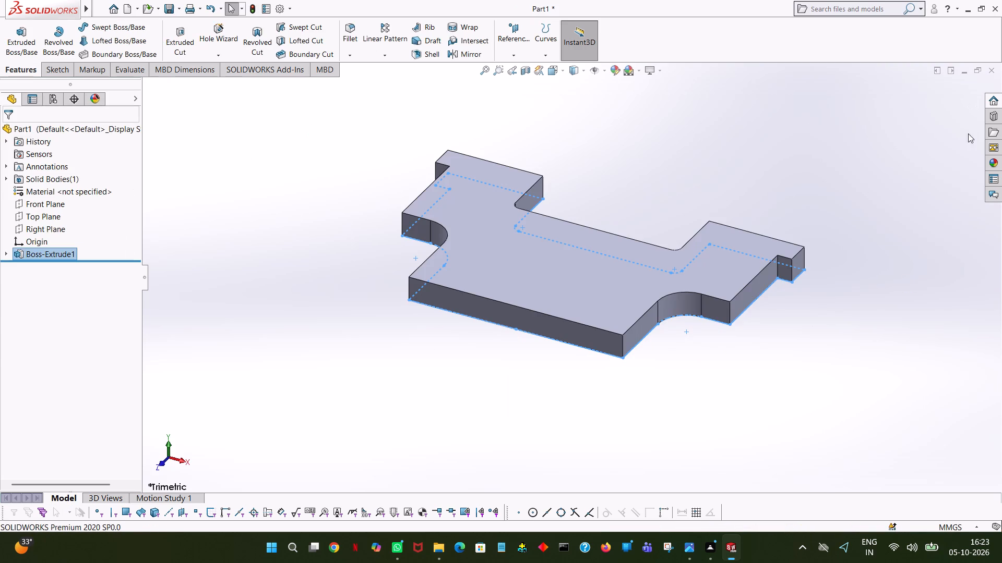
click(623, 131)
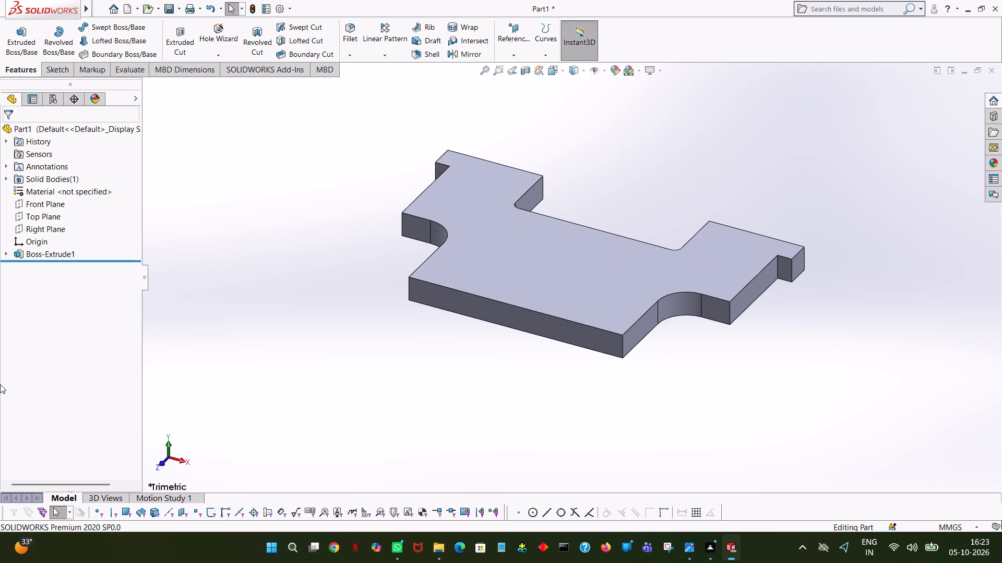
Fillet the vertical inside edge of the small outer step on the right arm with a 6 mm radius.
click(352, 32)
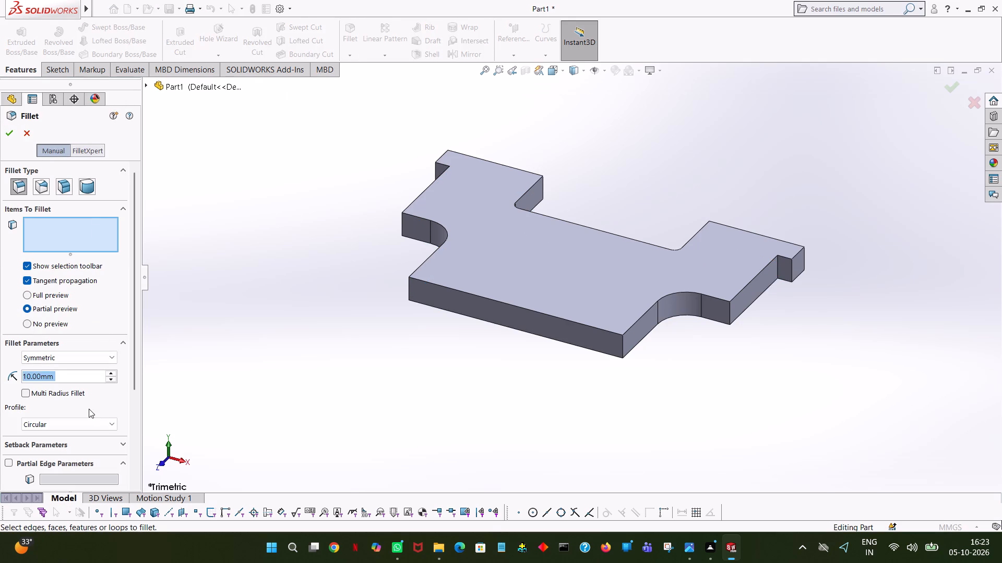
key(6)
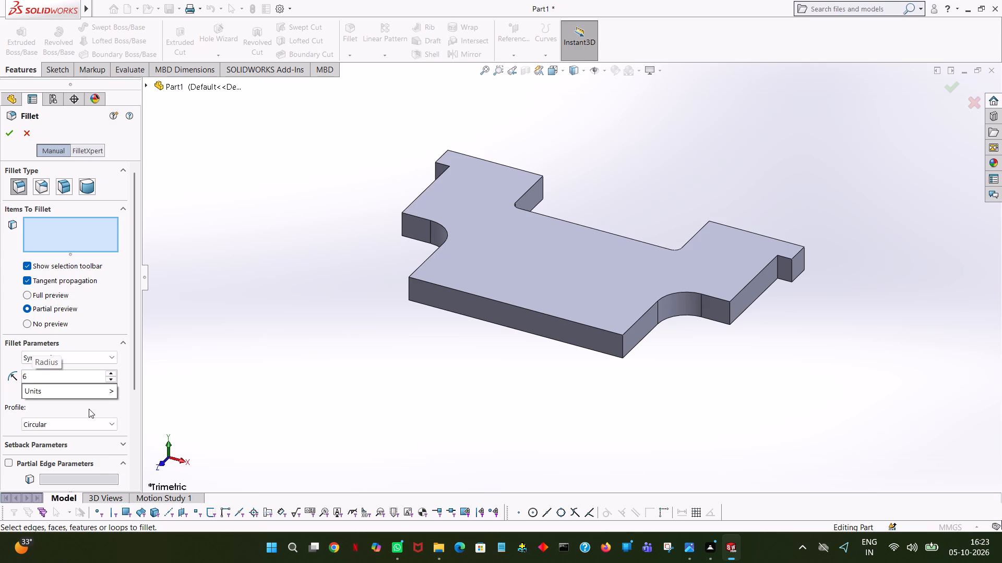
click(636, 150)
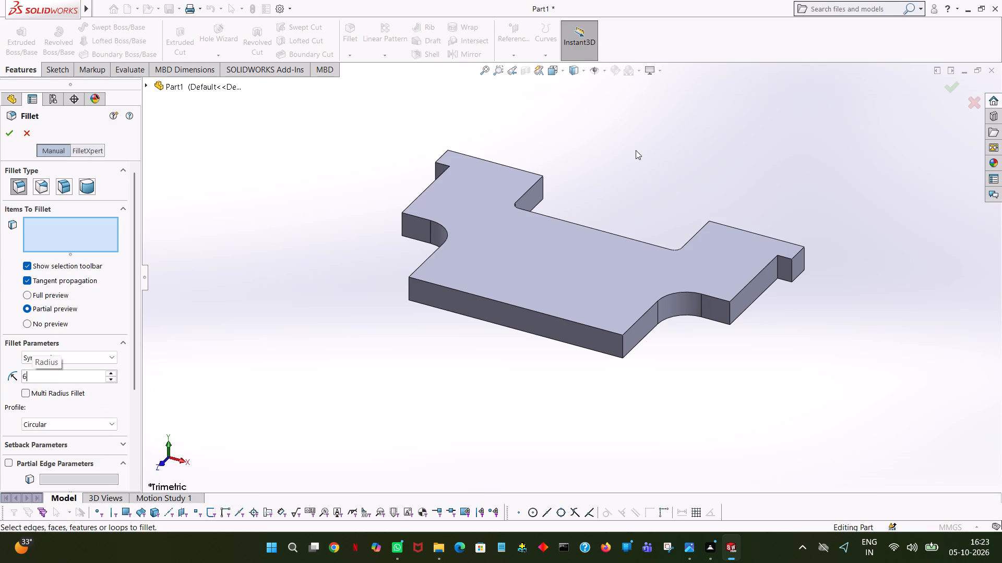
click(777, 264)
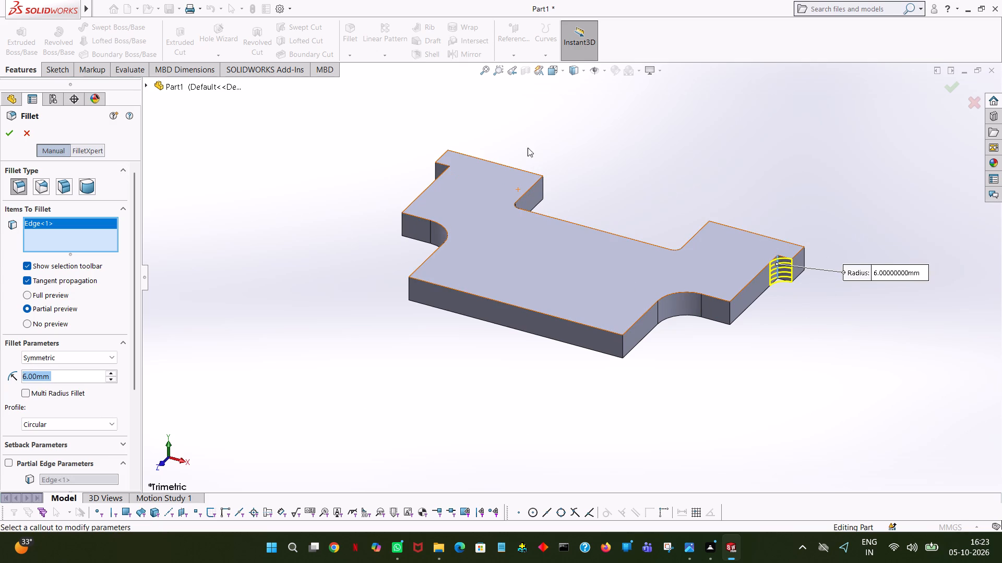
click(5, 132)
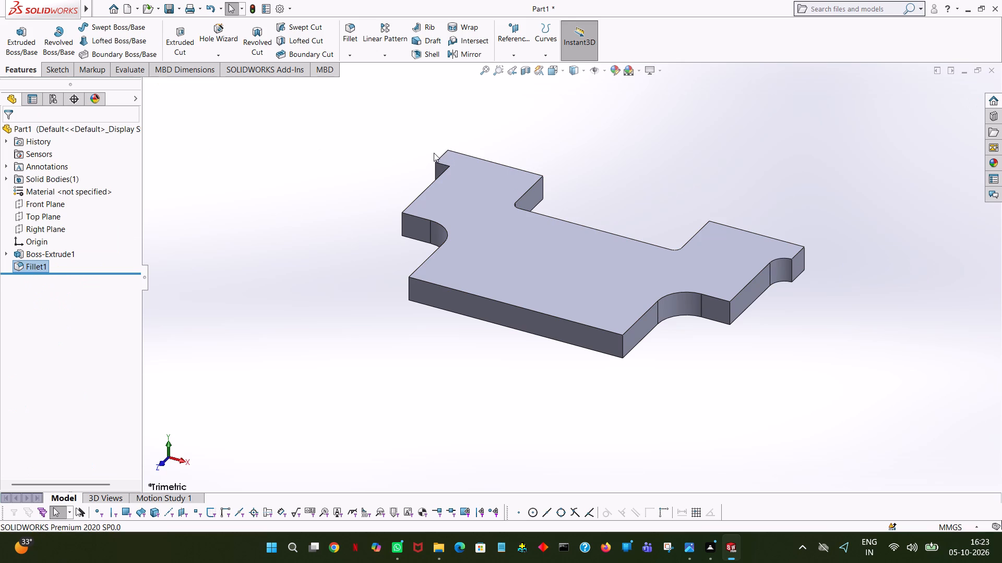
Fillet the vertical inside edge of the small outer step on the left arm with a 6 mm radius.
middle_drag(329, 186, 339, 243)
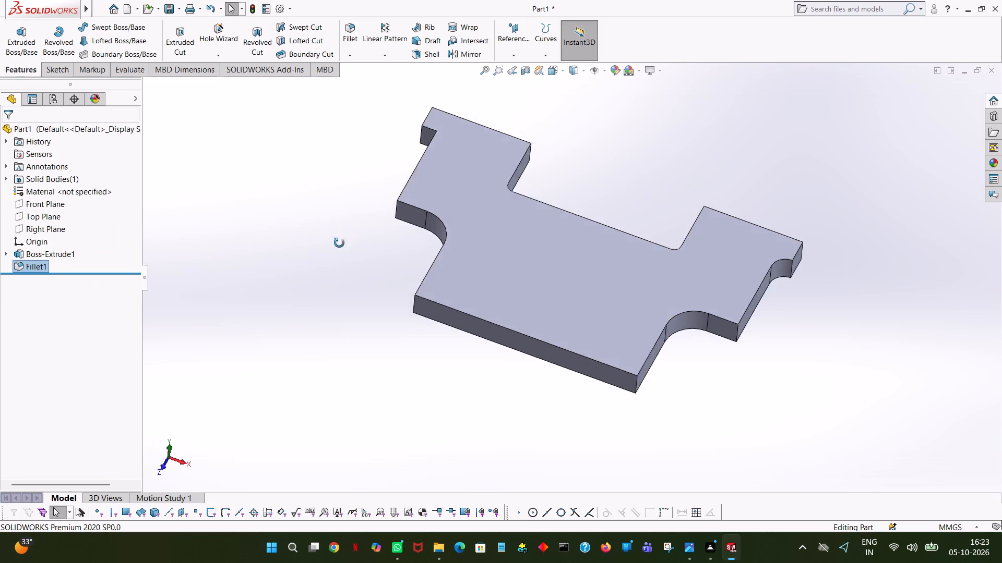
middle_drag(339, 243, 387, 297)
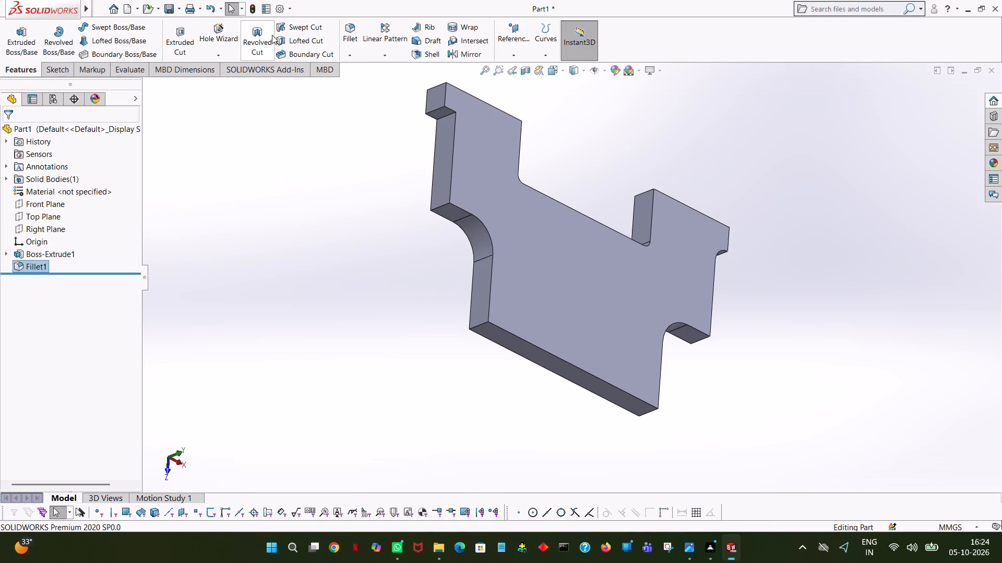
click(359, 29)
click(449, 114)
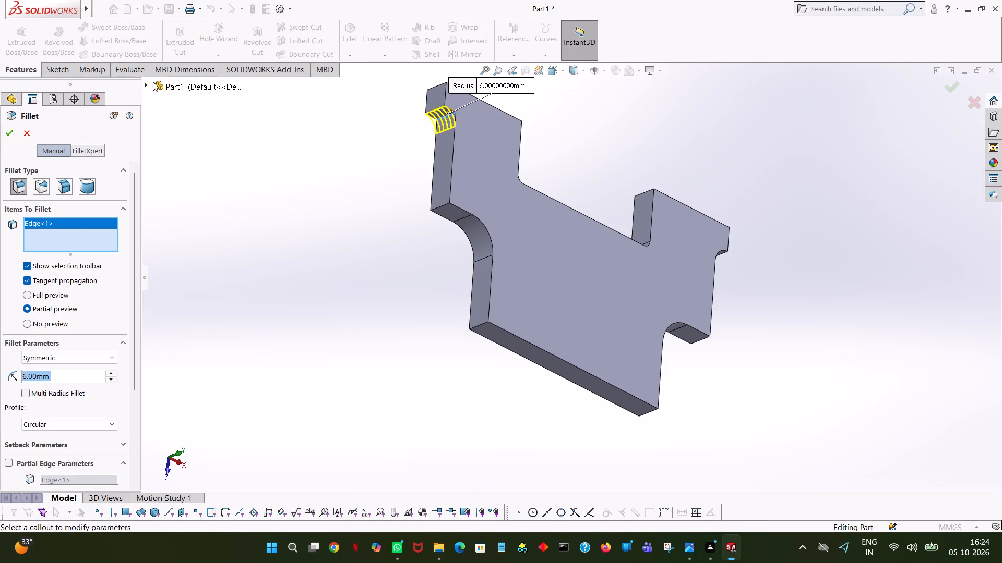
click(9, 130)
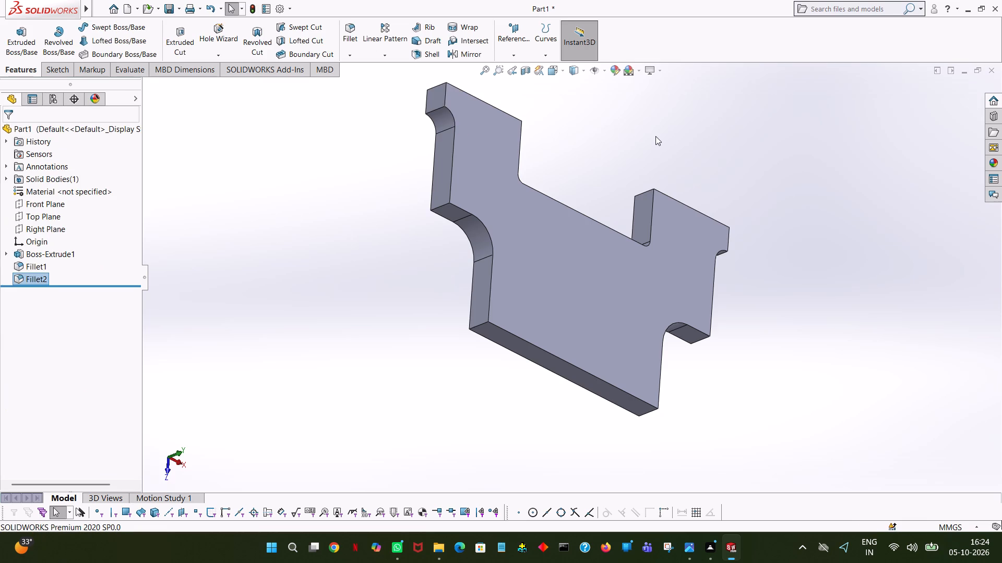
click(655, 136)
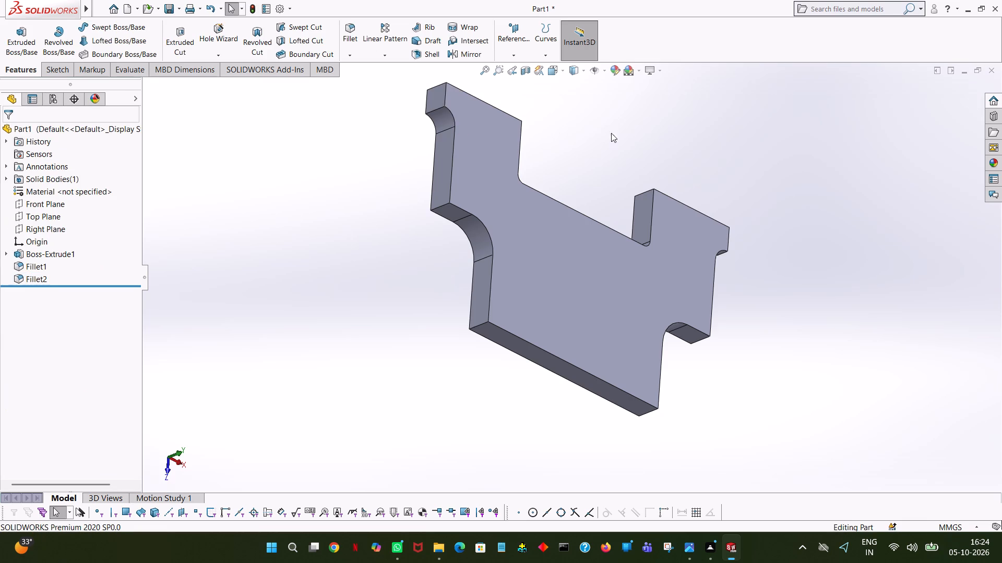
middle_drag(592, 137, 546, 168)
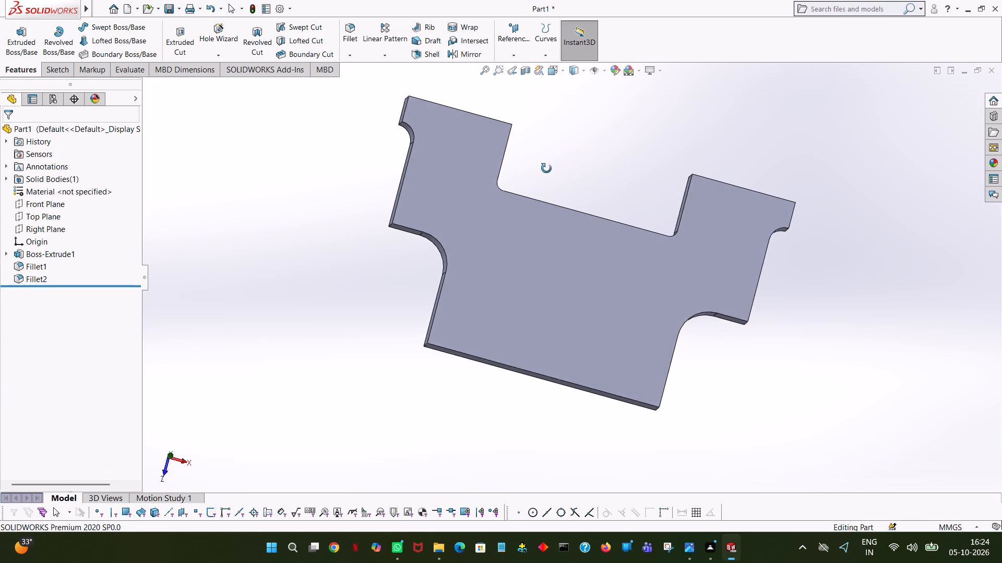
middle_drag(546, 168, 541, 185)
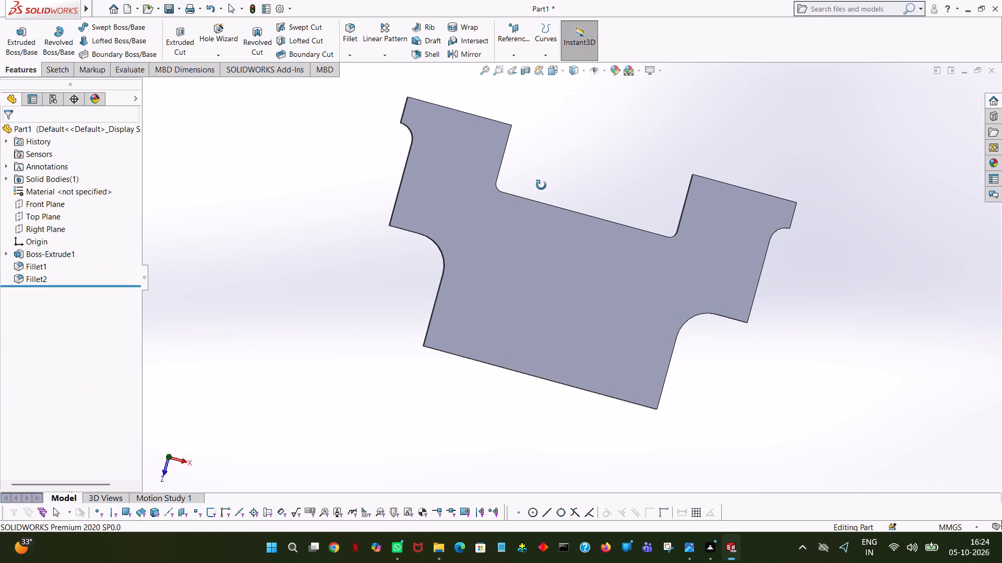
Fillet the lower outer corner edge of the right arm with a 12 mm radius.
middle_drag(541, 185, 483, 169)
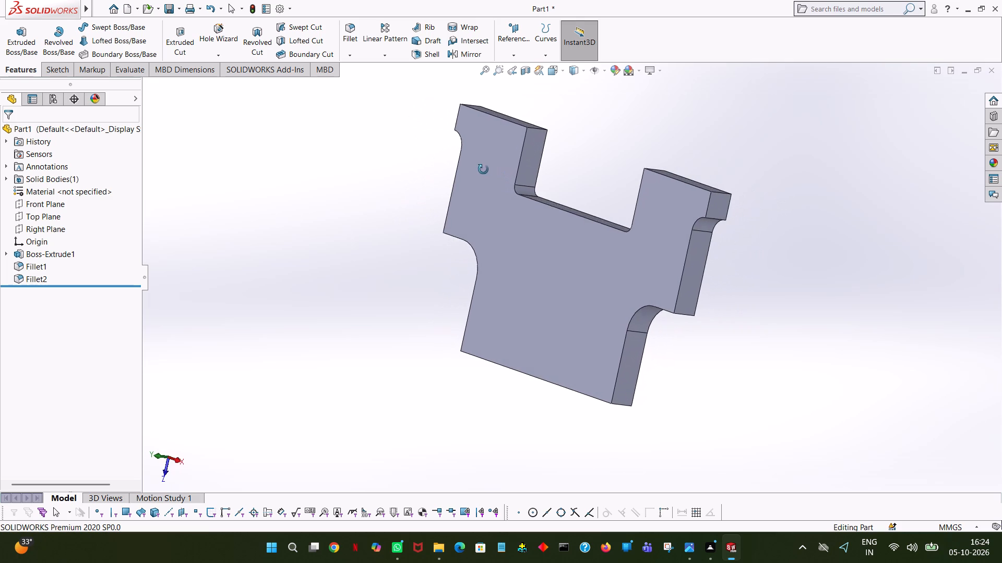
middle_drag(483, 169, 467, 164)
middle_drag(745, 298, 736, 231)
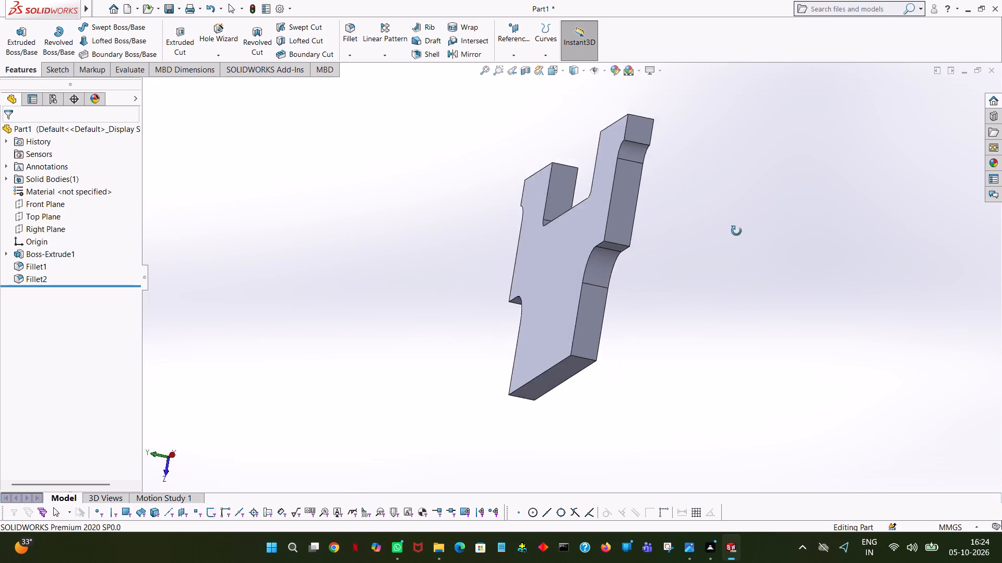
middle_drag(736, 231, 748, 190)
click(354, 30)
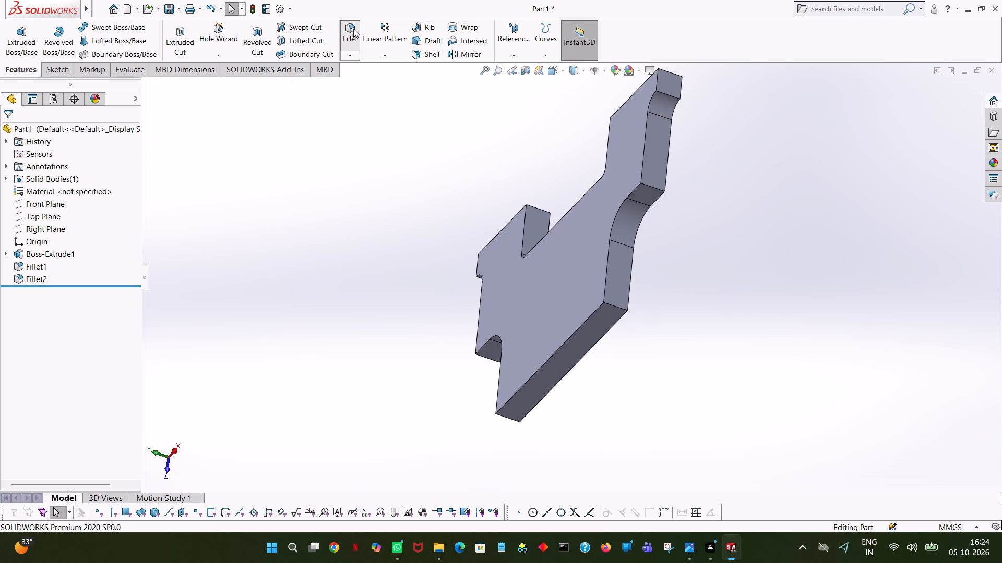
text(12)
click(329, 206)
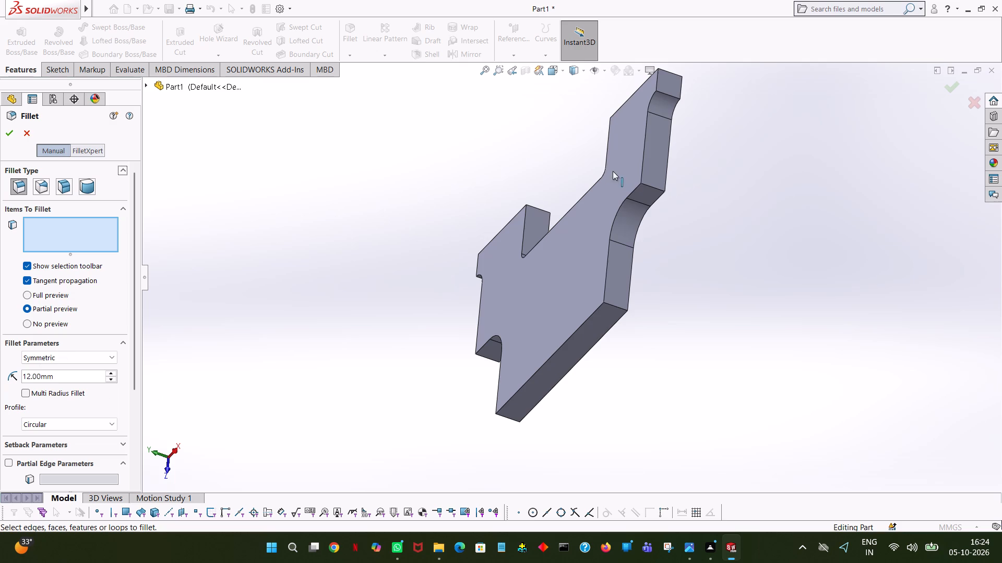
click(655, 187)
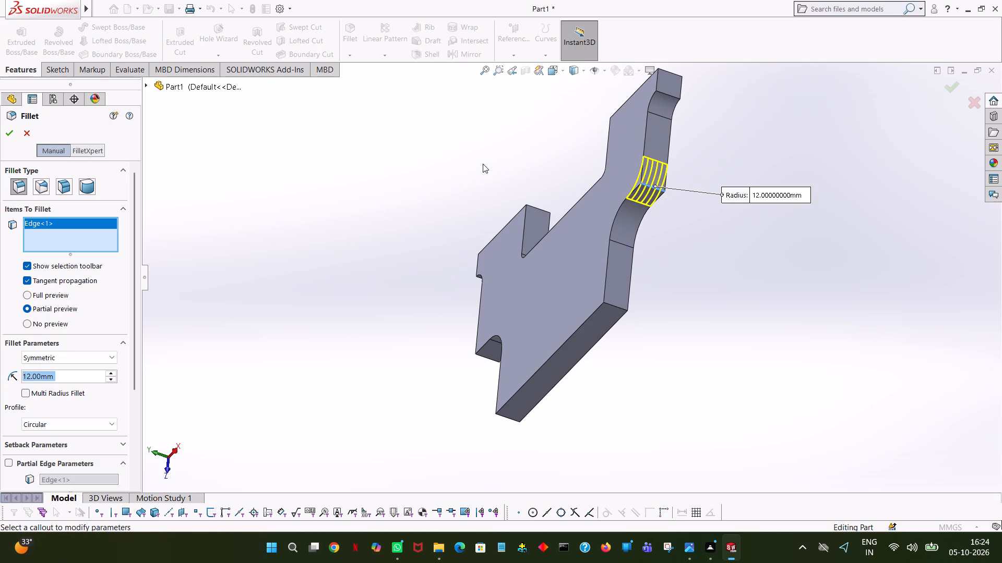
middle_drag(481, 164, 556, 241)
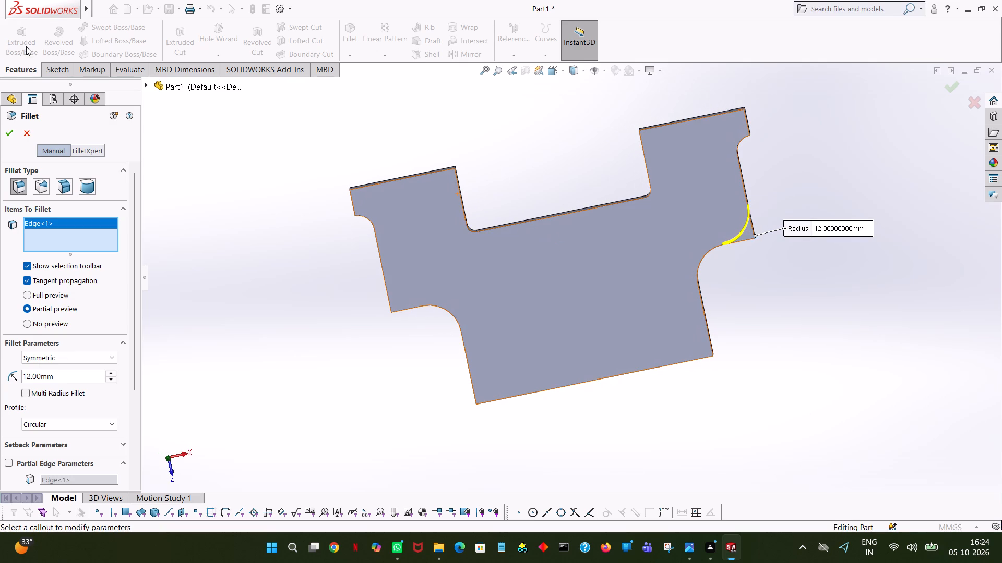
click(6, 130)
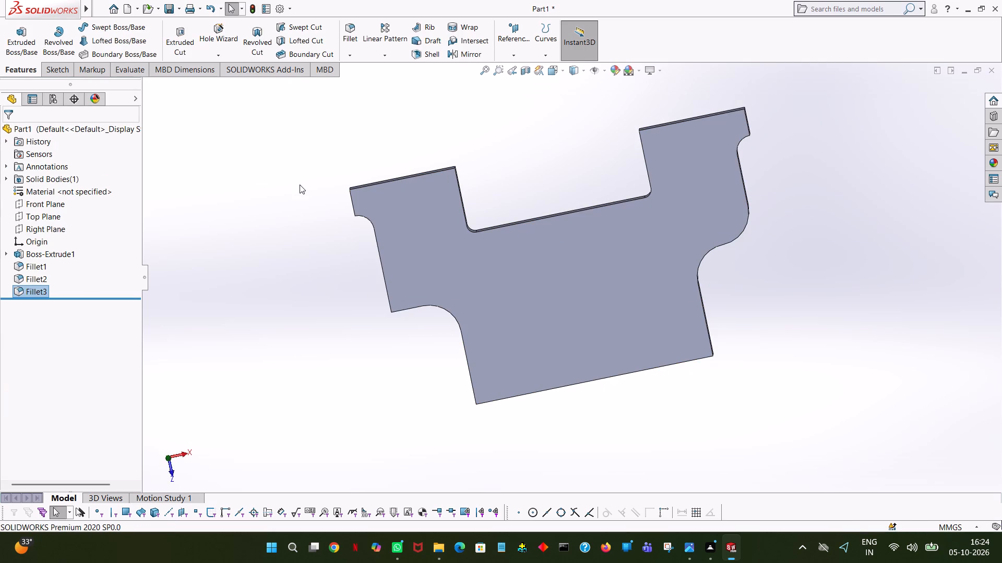
Fillet the lower outer corner edge of the left arm with a 12 mm radius.
click(347, 31)
middle_drag(314, 271, 397, 149)
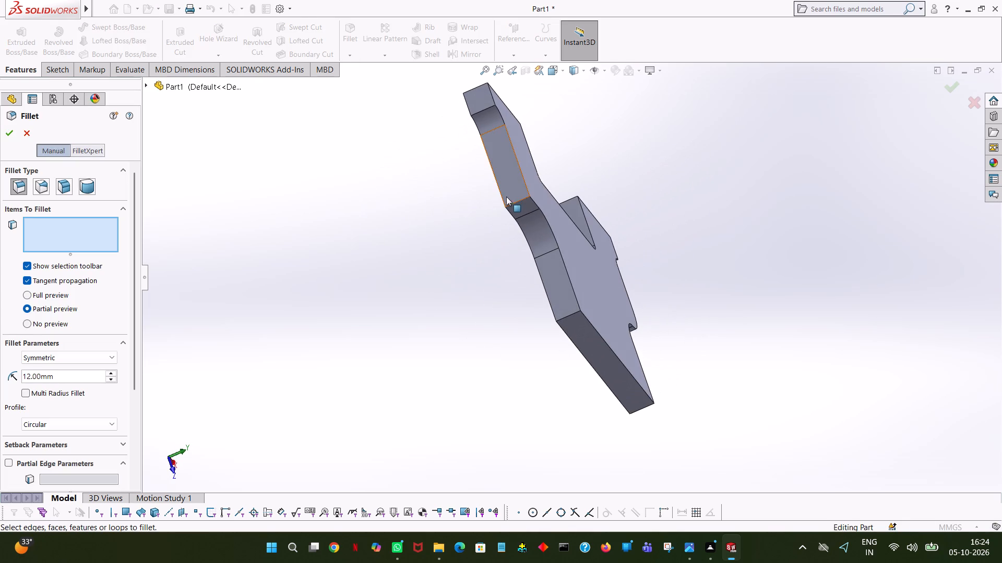
click(516, 201)
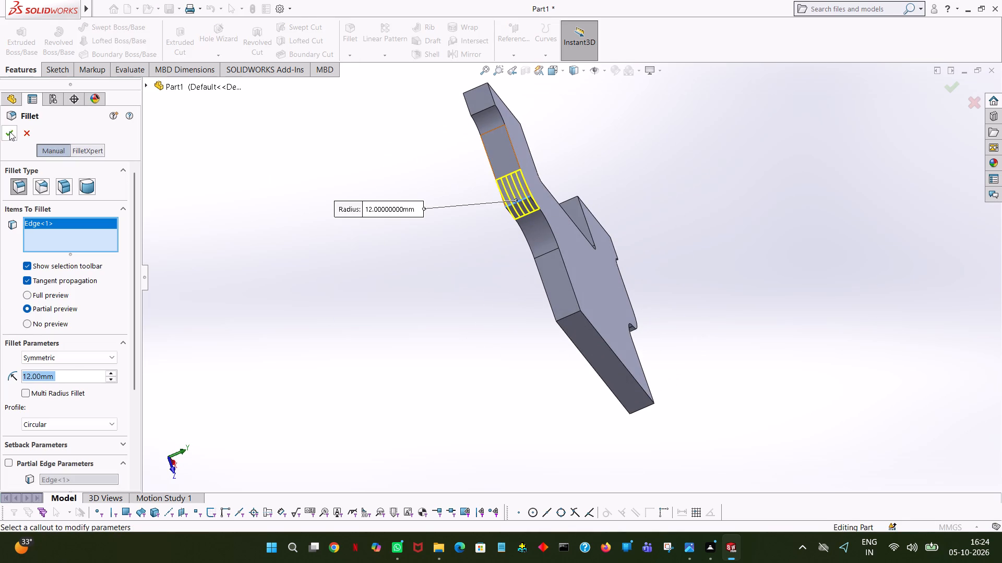
click(10, 131)
click(766, 247)
Start a boss-extrude sketch on the plate's large flat face and view it normal to the sketch plane.
middle_drag(761, 253, 740, 271)
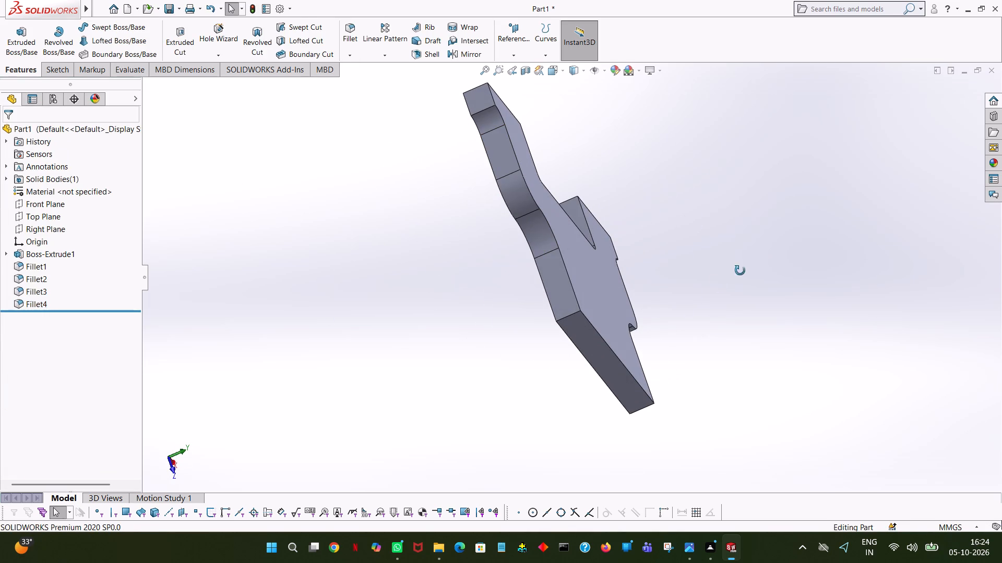
middle_drag(740, 271, 681, 349)
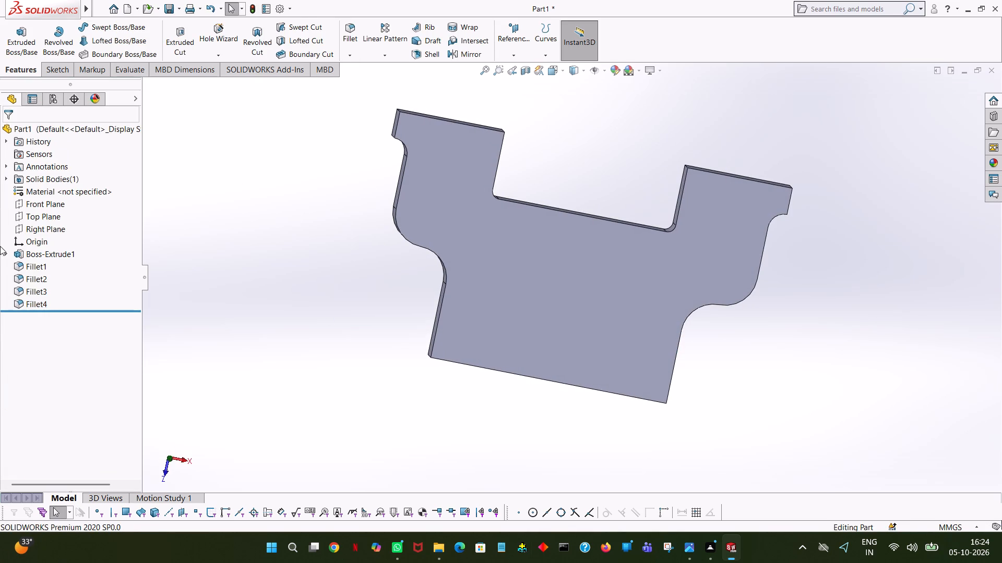
click(21, 38)
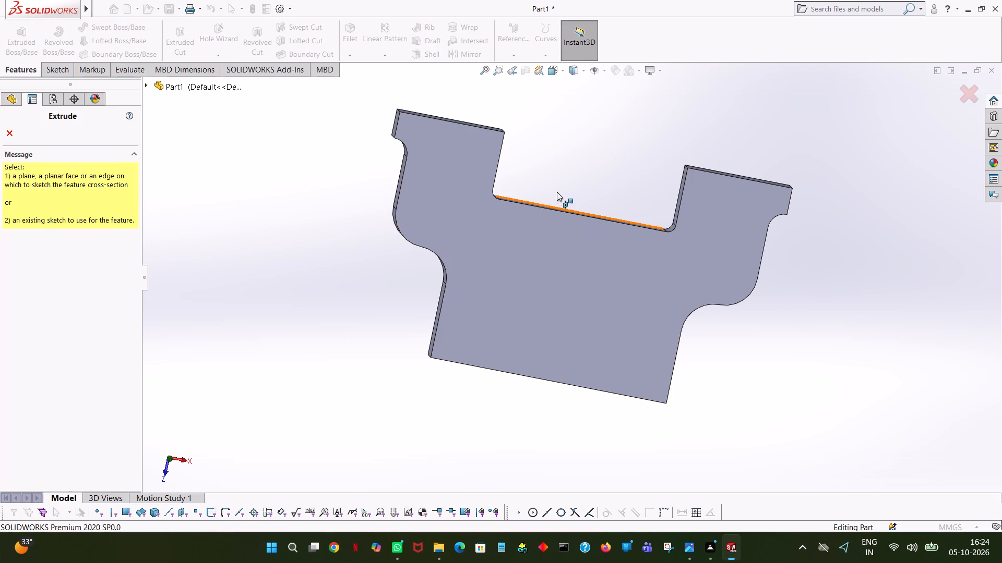
click(557, 264)
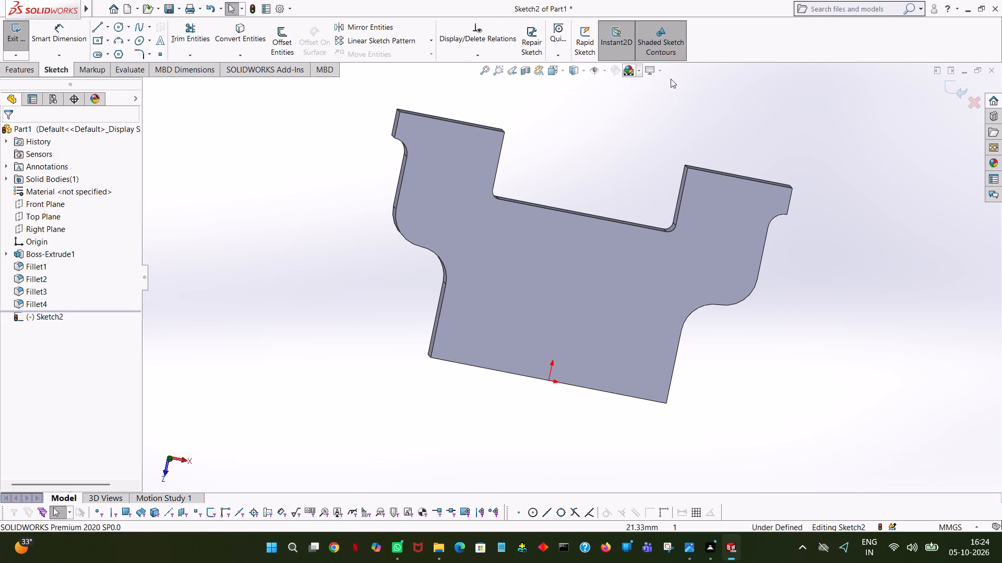
click(562, 70)
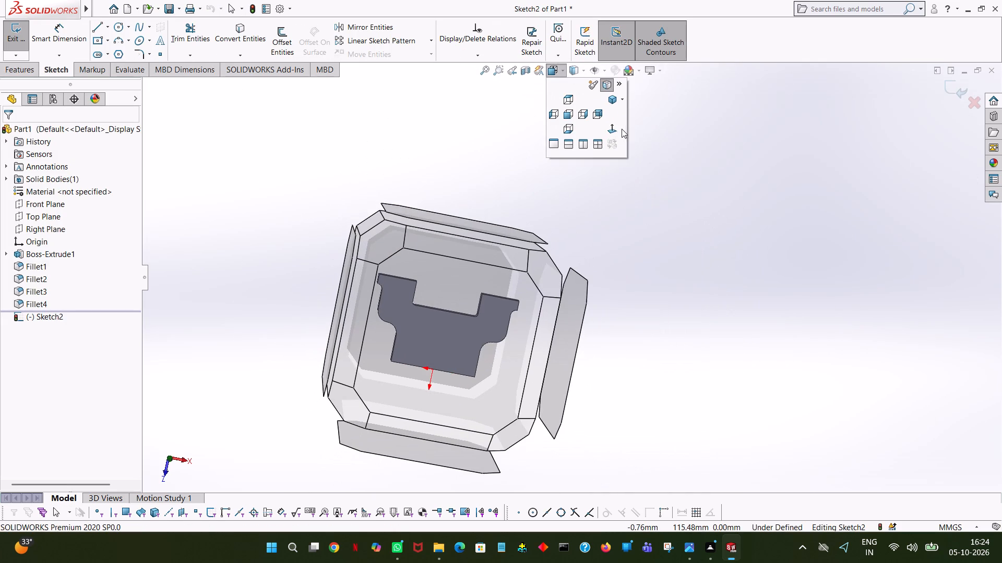
click(612, 129)
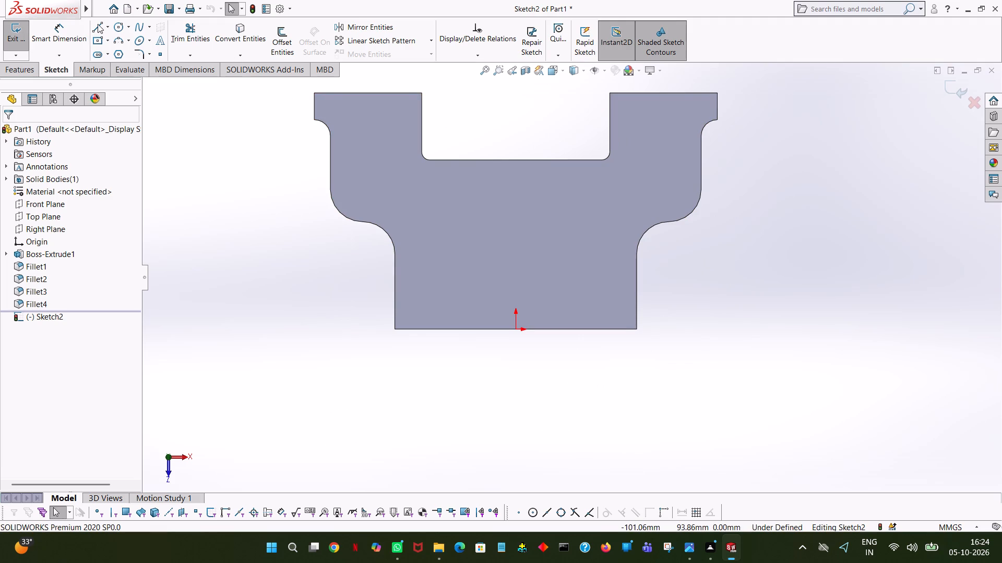
Sketch a 35 mm horizontal locating line from the notch's upper left corner to the centreline, then a 60 mm vertical line down.
click(98, 24)
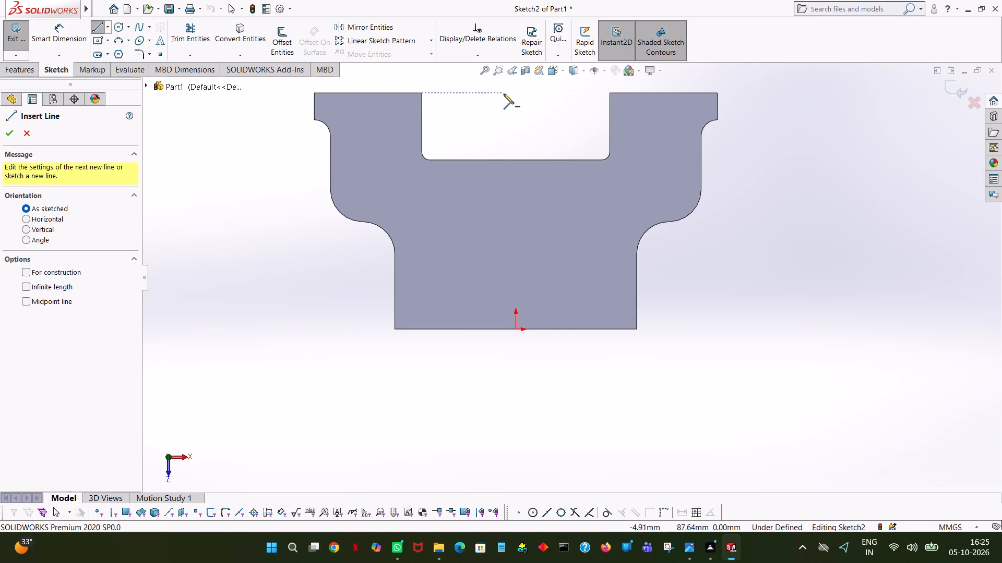
click(422, 92)
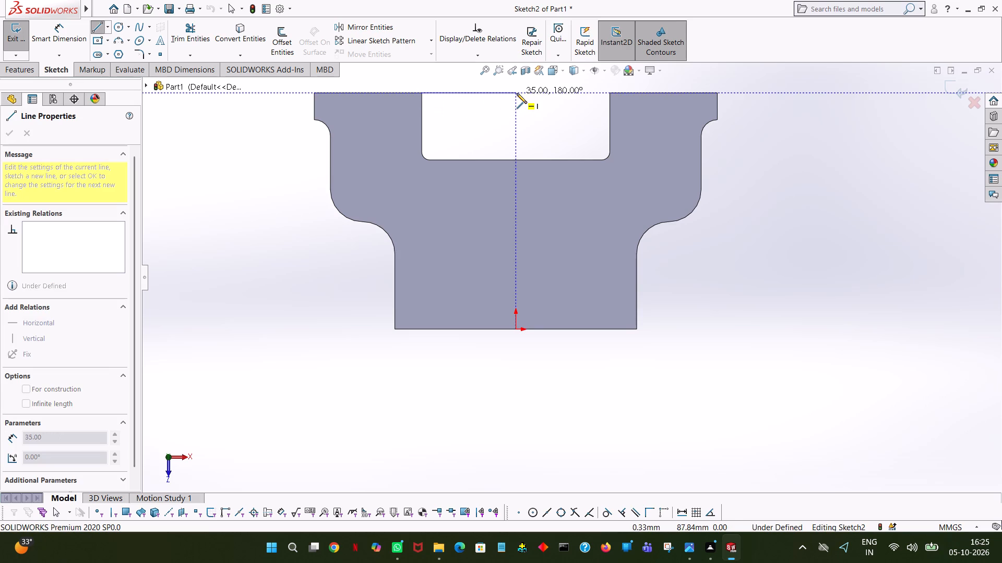
click(517, 93)
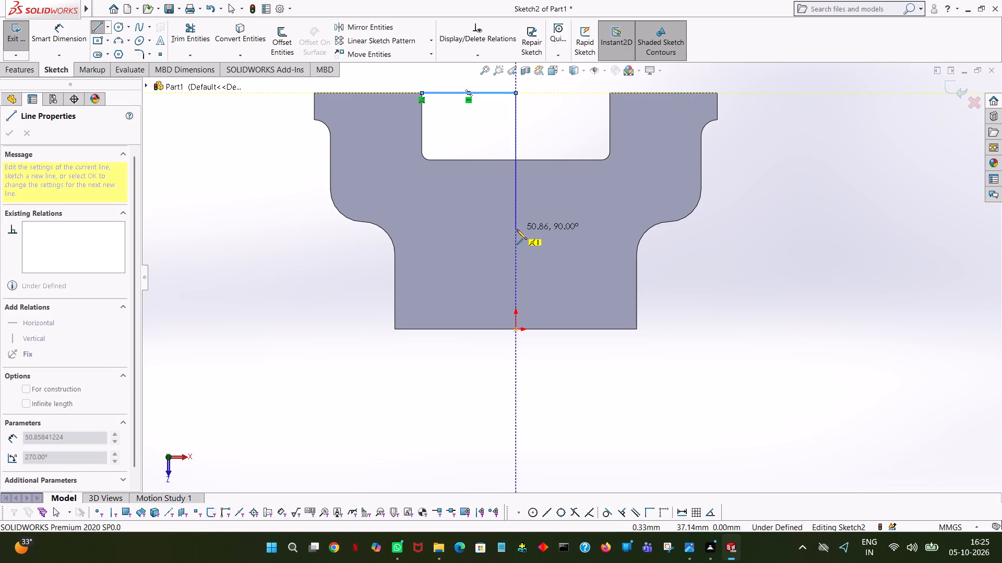
click(517, 229)
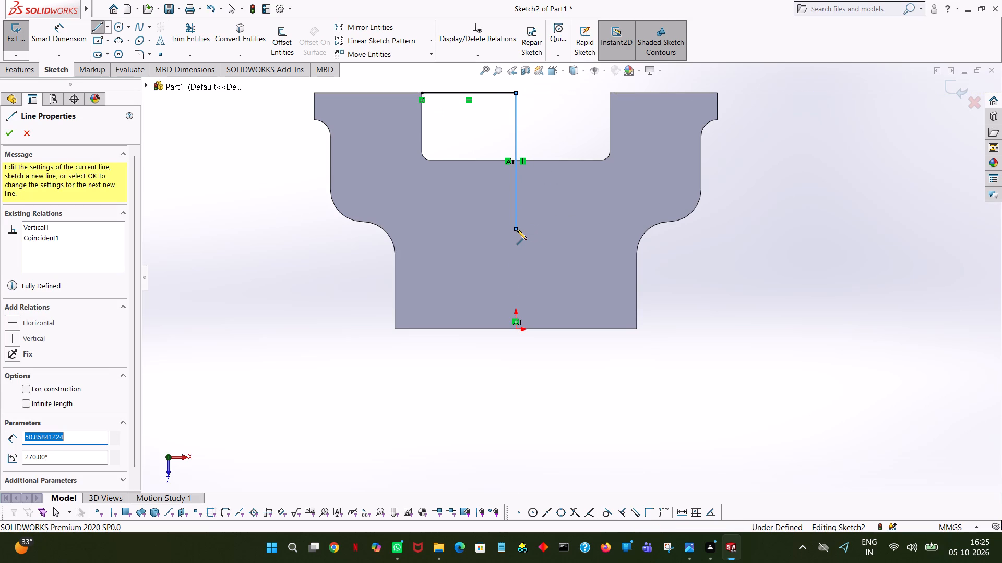
text(60)
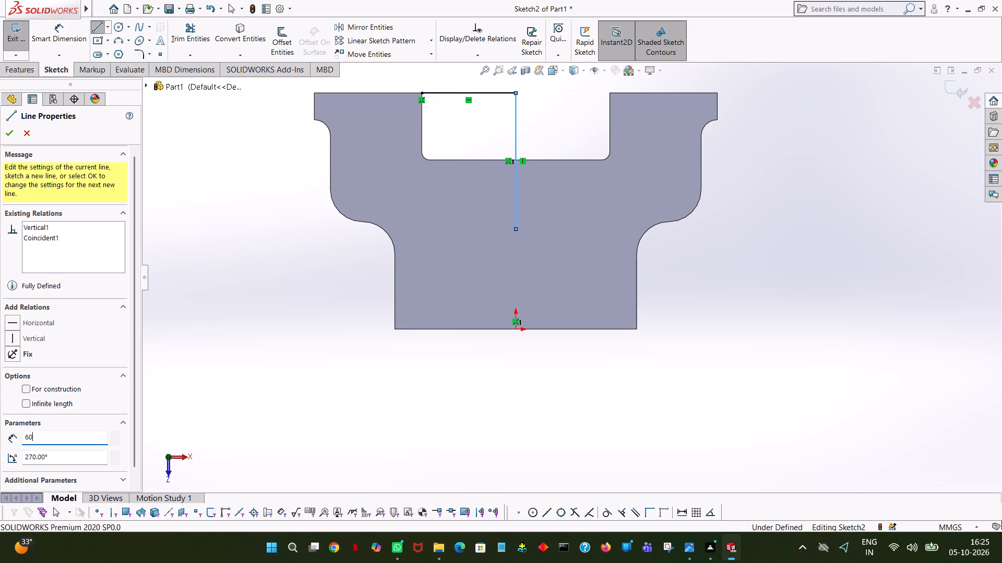
key(Return)
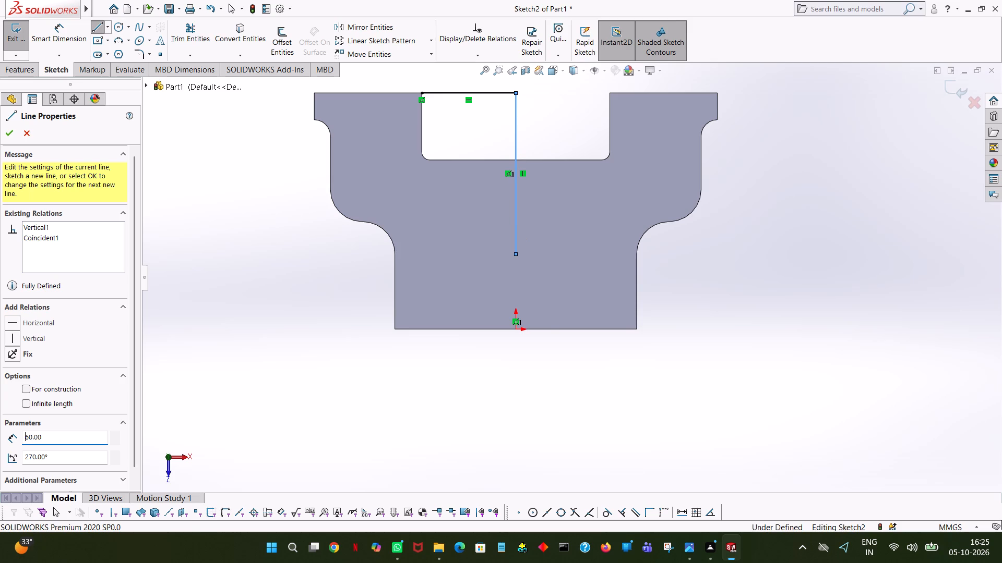
right_click(517, 229)
click(576, 243)
click(797, 316)
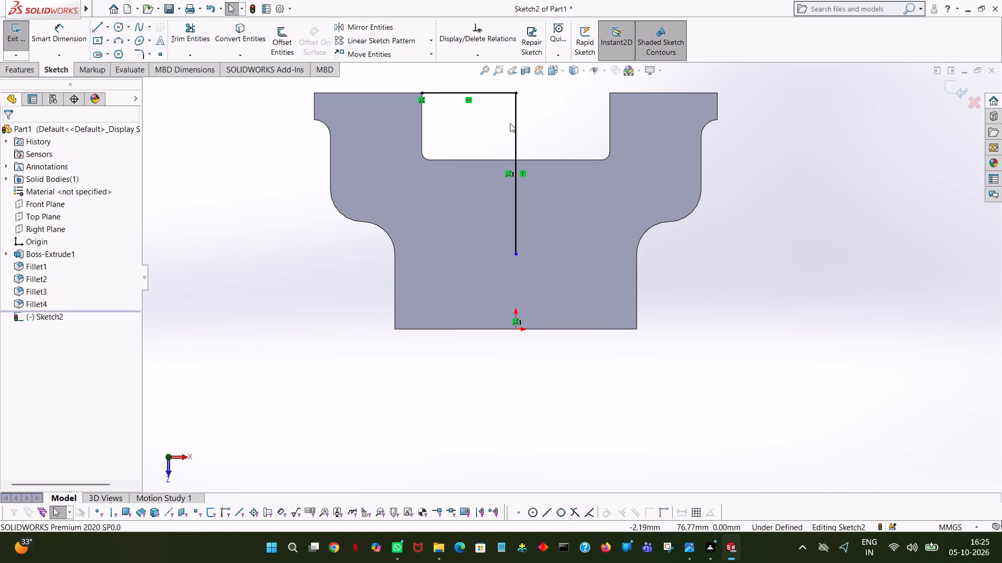
Sketch a circle with a 25 mm radius centred on the lower end of the vertical locating line.
click(515, 132)
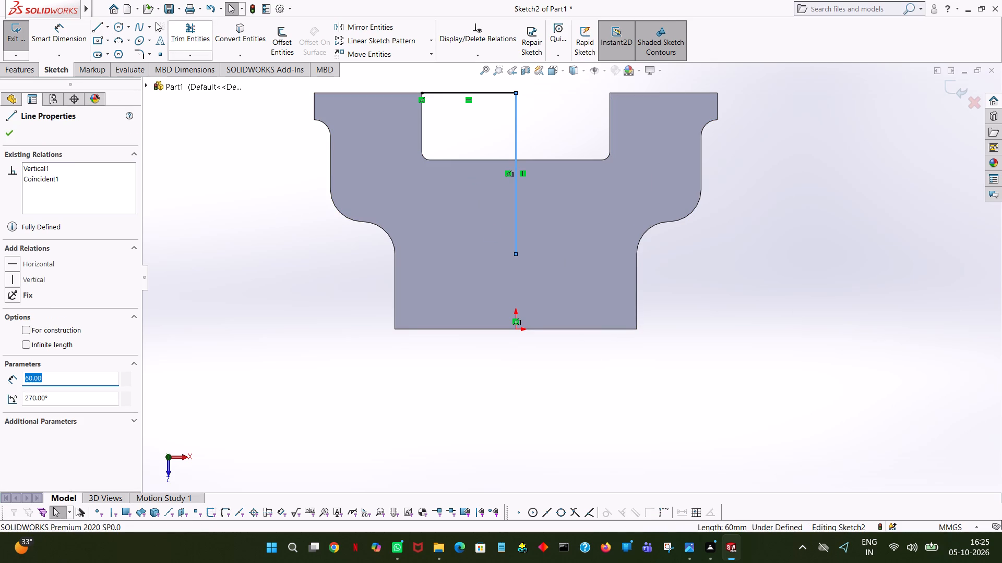
click(118, 28)
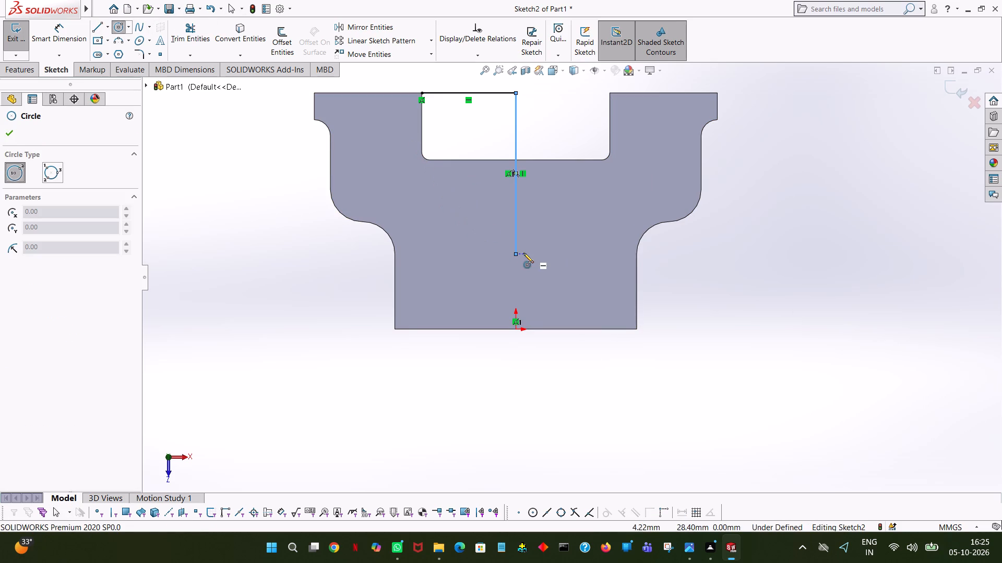
click(516, 255)
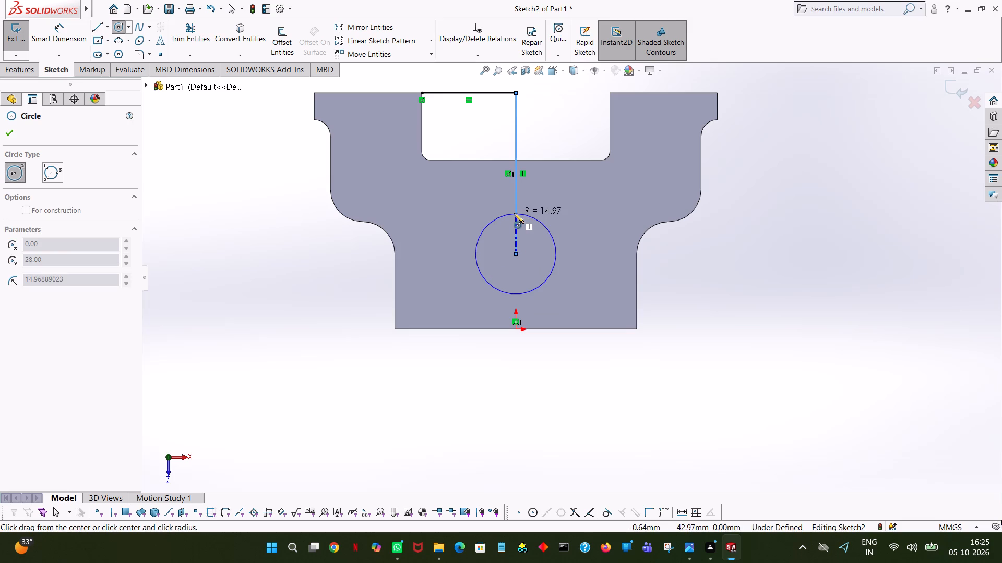
click(514, 213)
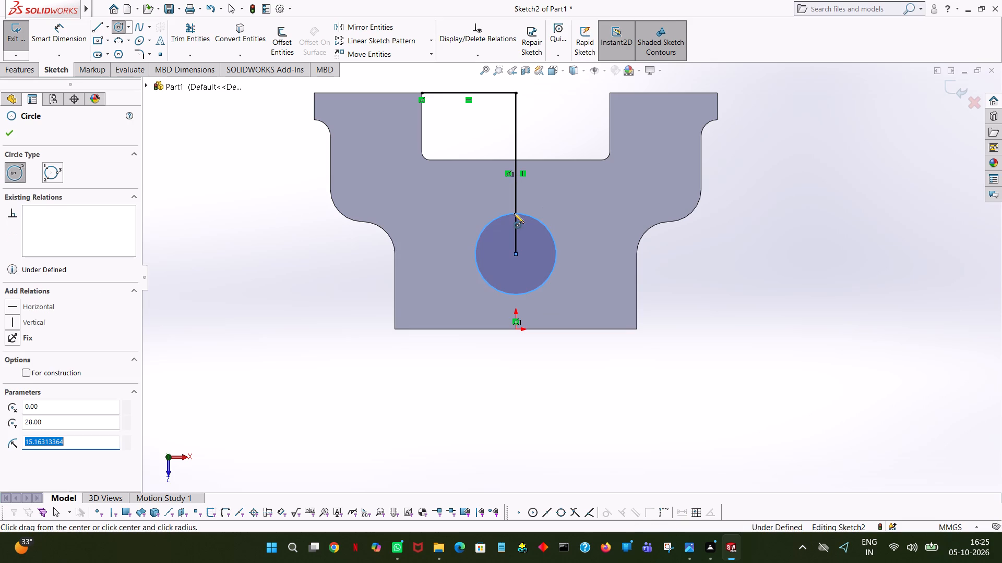
text(25)
key(Return)
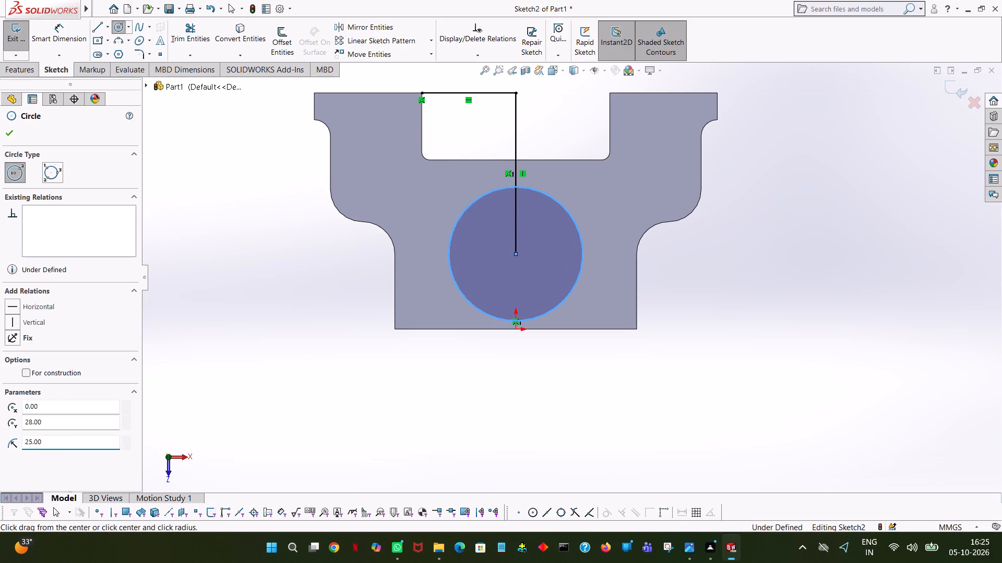
click(10, 131)
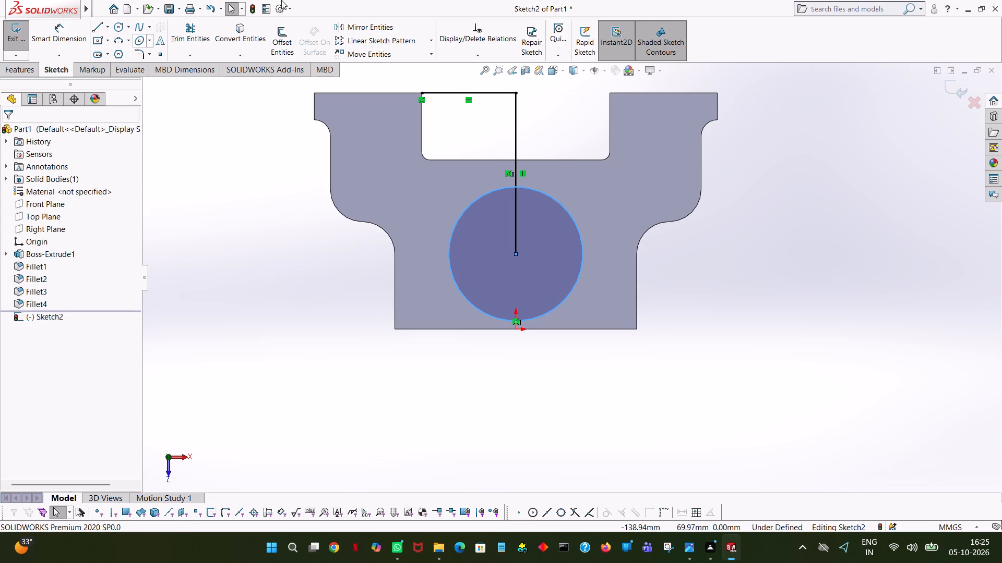
Trim away the horizontal and vertical locating lines, leaving only the circle.
click(189, 40)
click(484, 93)
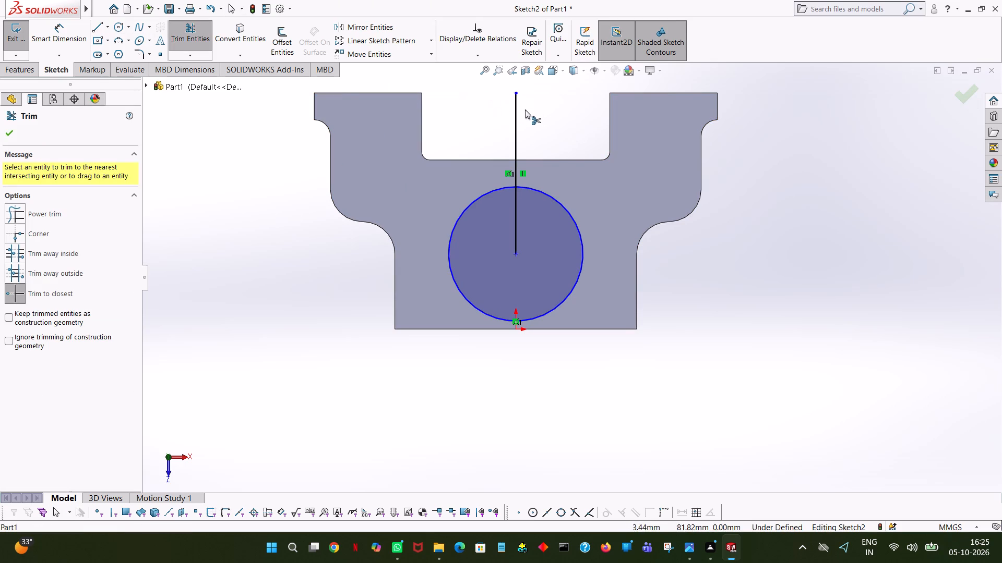
click(516, 109)
click(517, 209)
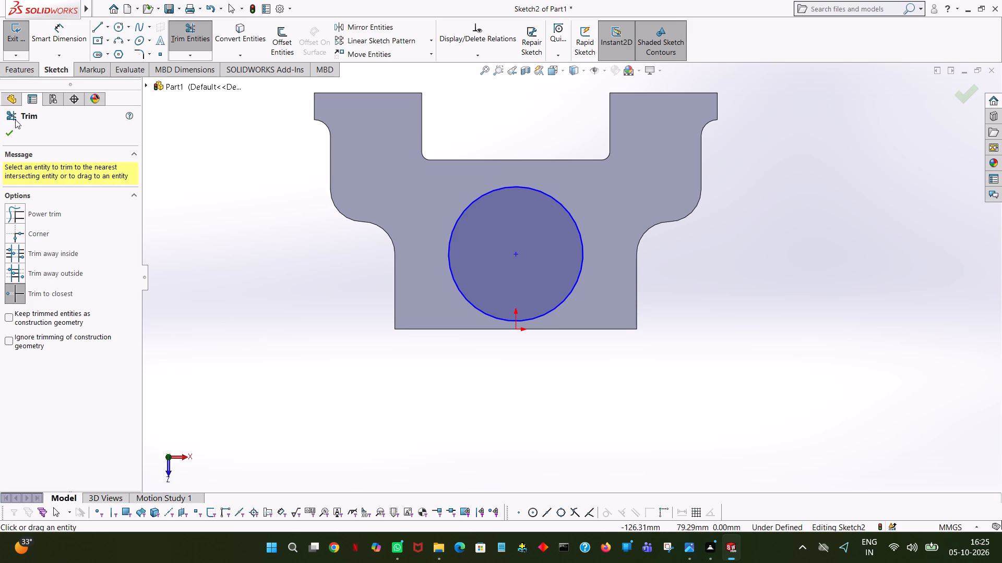
click(9, 130)
Sketch a 25 mm vertical line upward from the circle's right quadrant point, tangent to the circle.
click(97, 28)
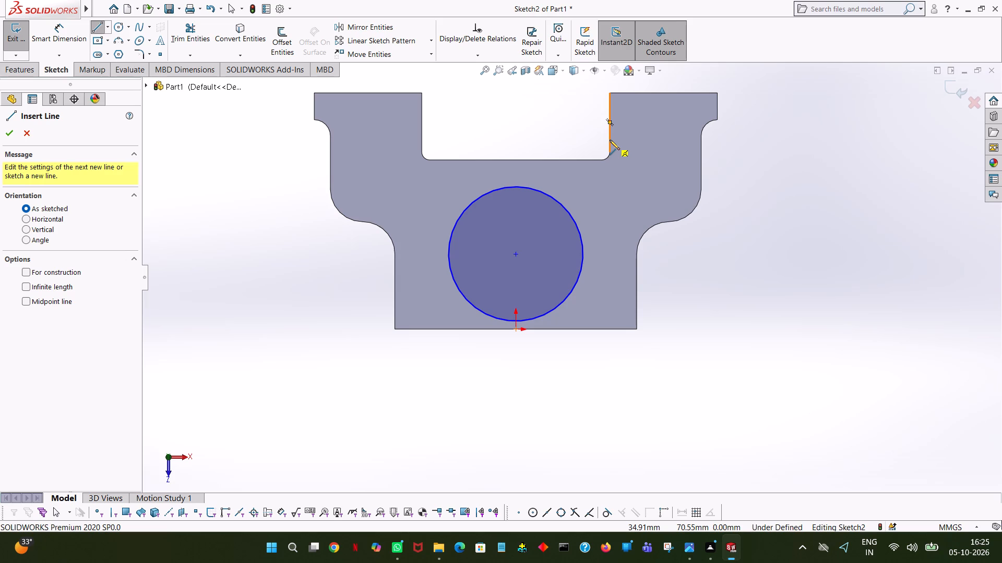
click(584, 253)
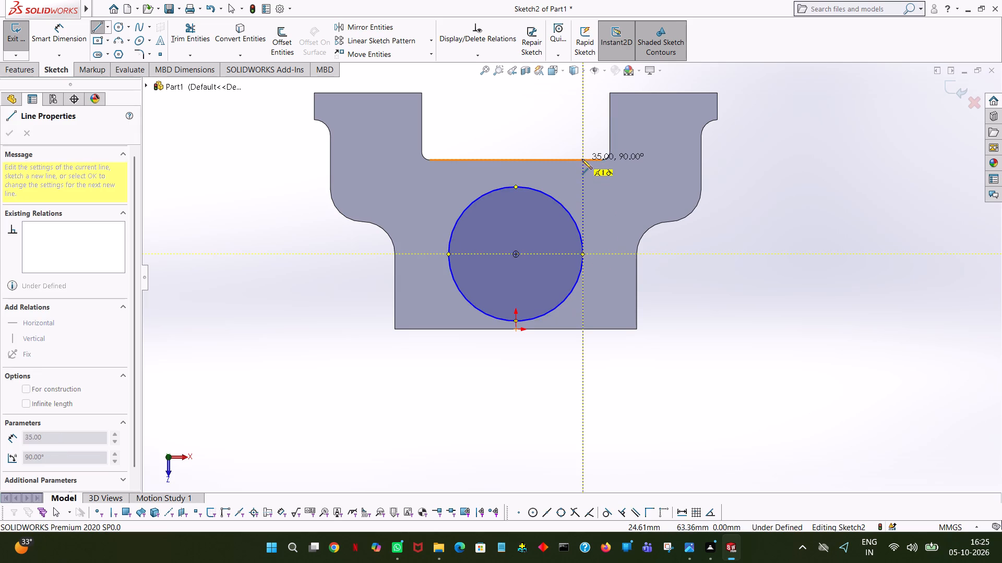
click(585, 179)
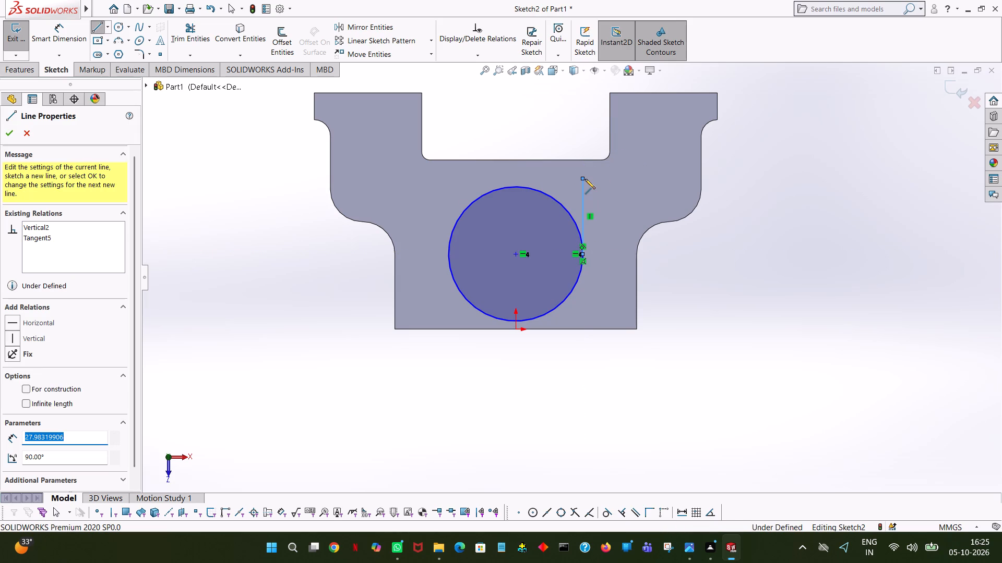
text(25)
key(Return)
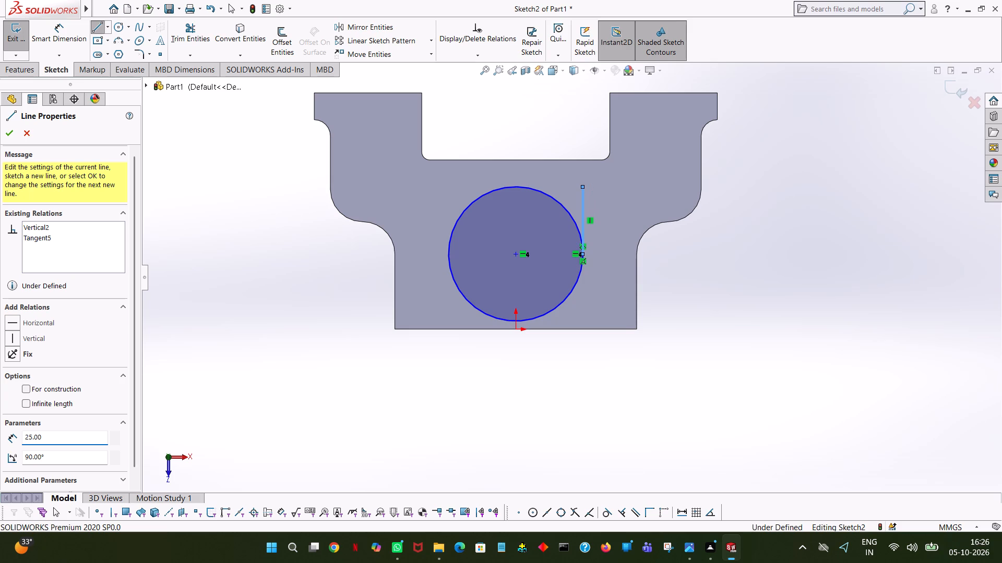
right_click(585, 179)
click(653, 185)
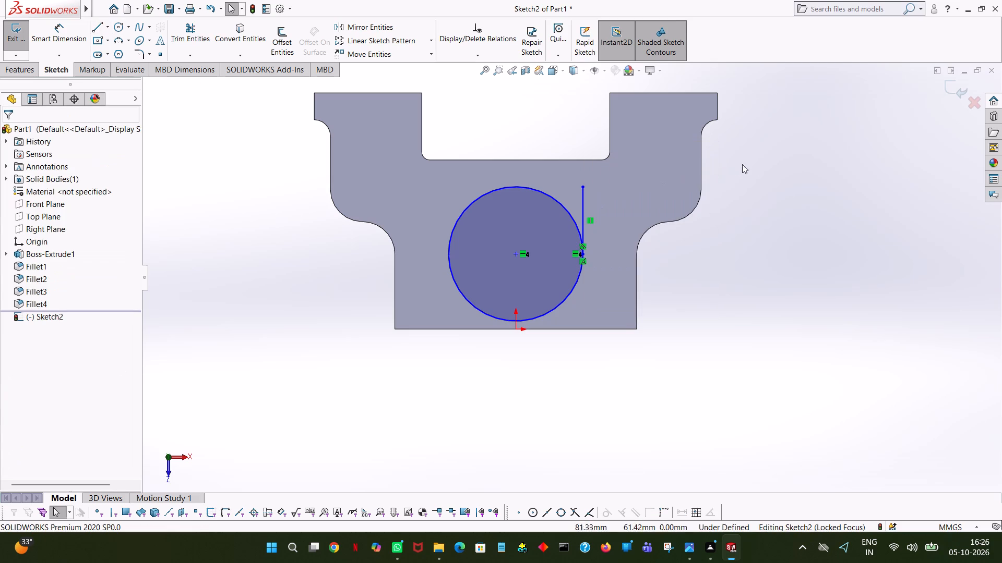
Continue the right-hand stepped profile with lines 20 mm right, 25 mm up and 30 mm right, ending at the base's right shoulder corner.
click(773, 166)
click(95, 29)
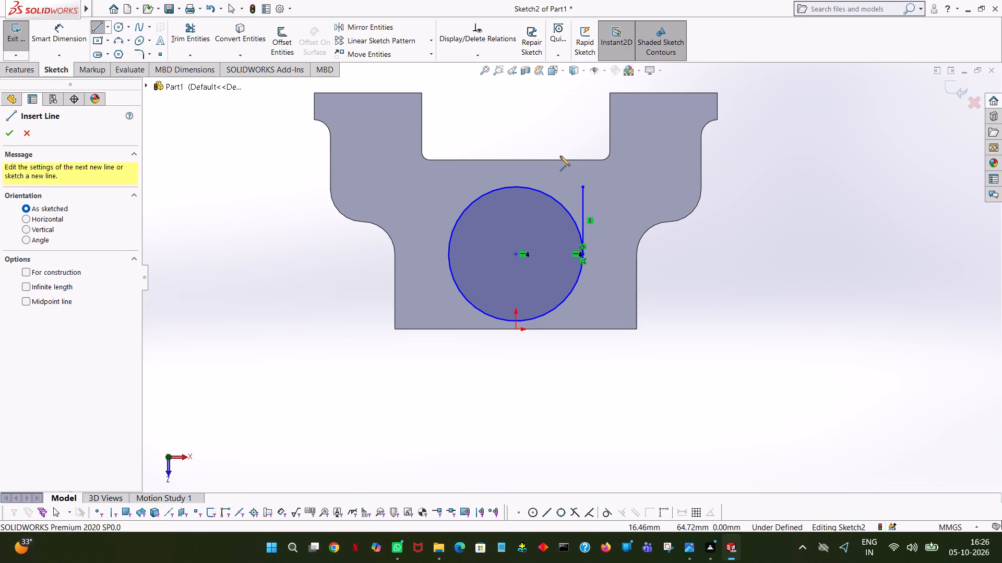
click(583, 185)
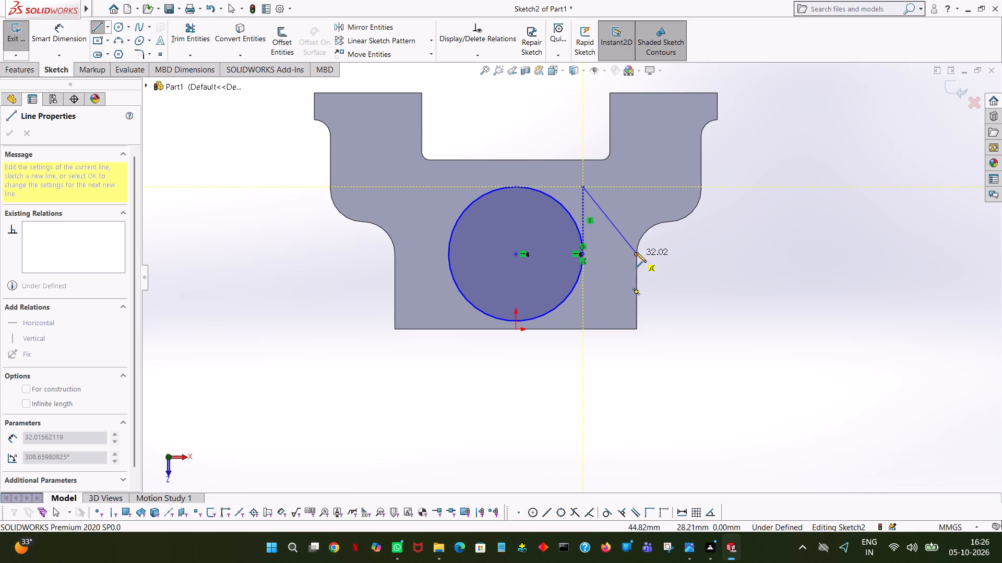
click(637, 187)
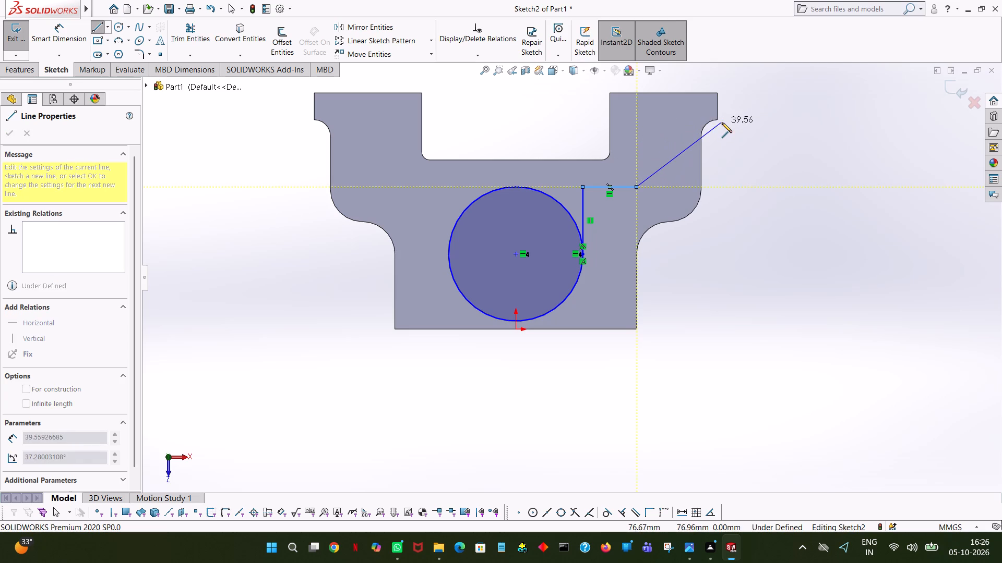
click(636, 118)
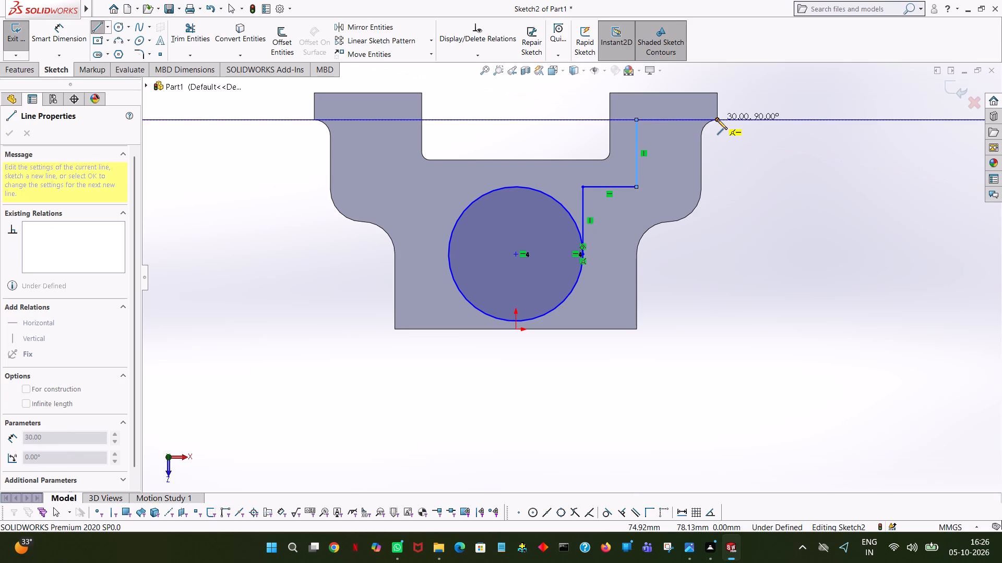
click(717, 119)
right_click(717, 119)
click(736, 127)
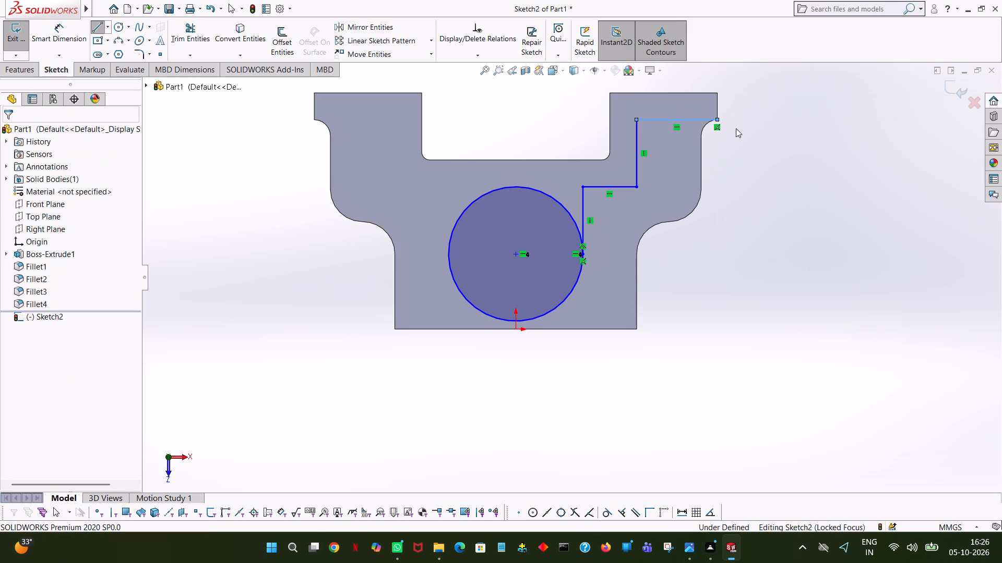
Sketch a 25 mm vertical line up from the circle's left quadrant point, followed by a horizontal line about 22 mm long to the left.
click(95, 29)
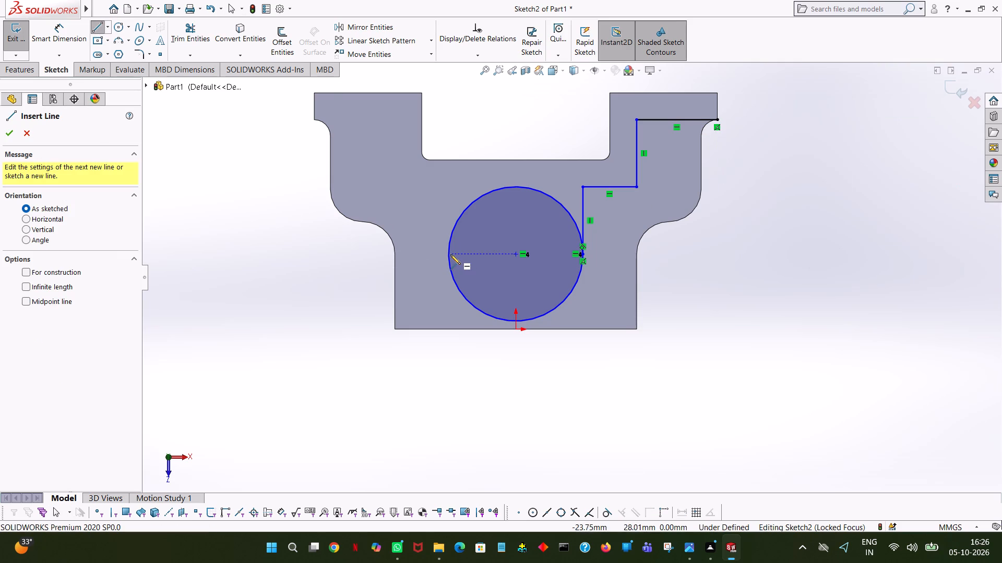
click(447, 254)
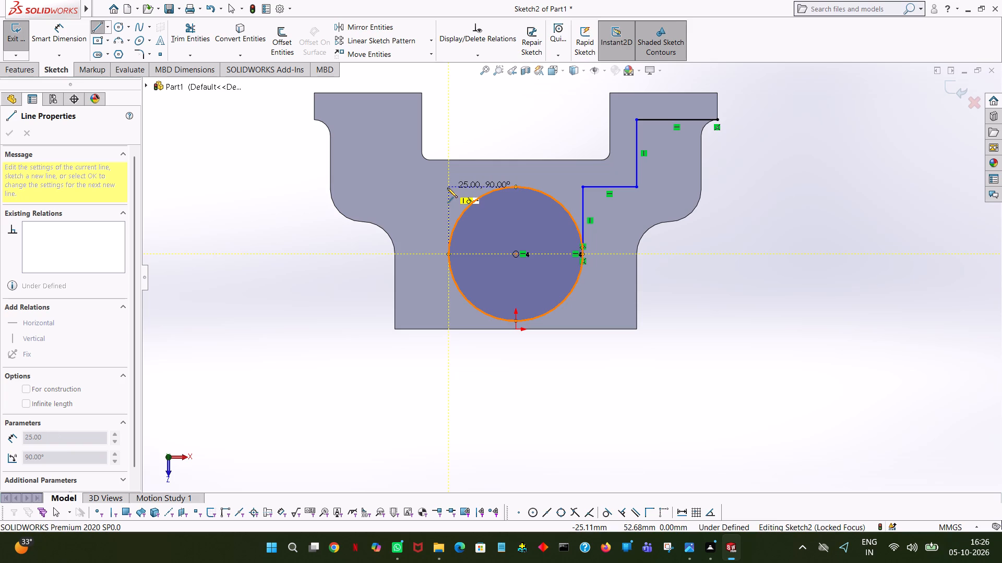
click(447, 188)
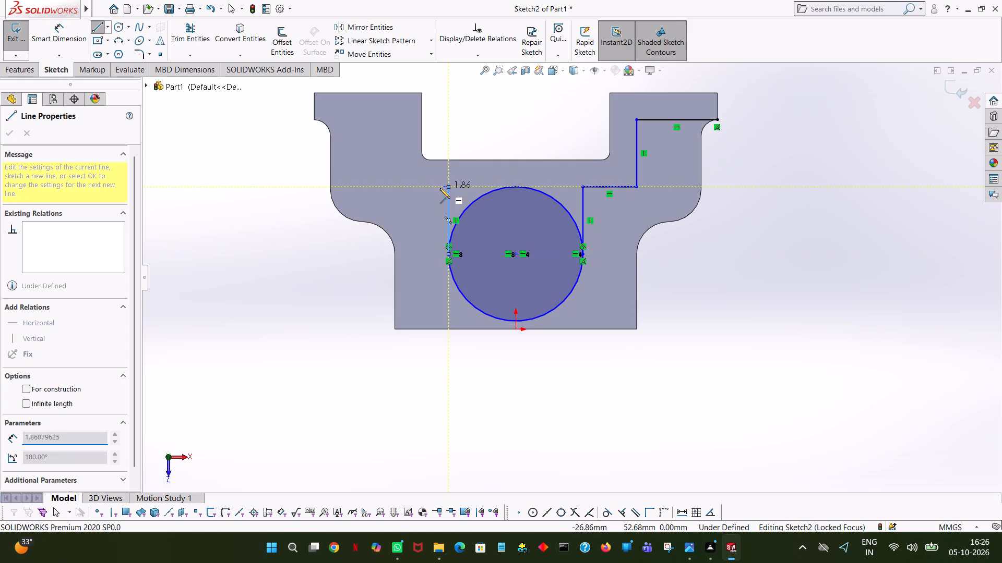
click(389, 187)
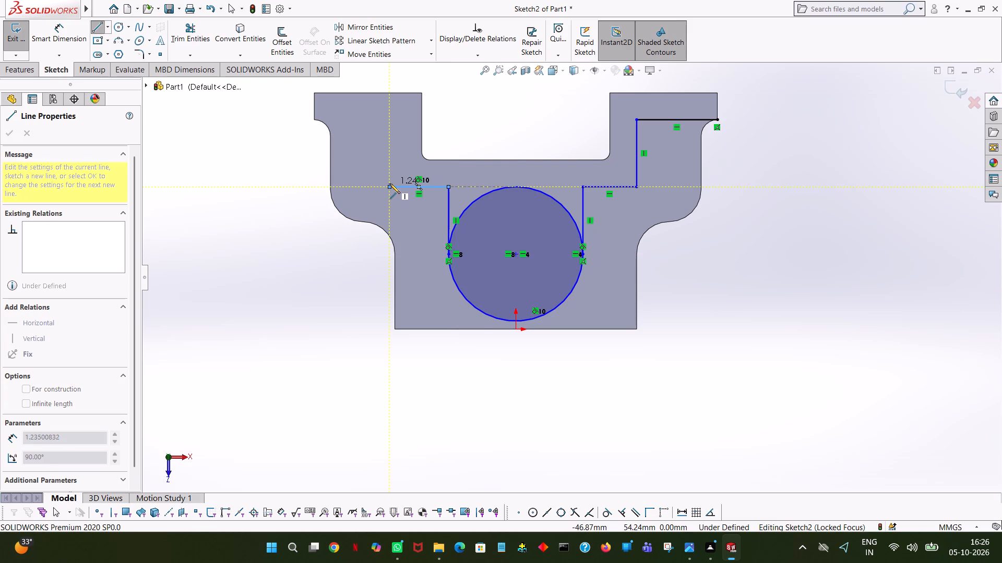
right_drag(390, 182, 385, 176)
Set the length of the left horizontal step line to 20 mm.
click(397, 185)
click(397, 185)
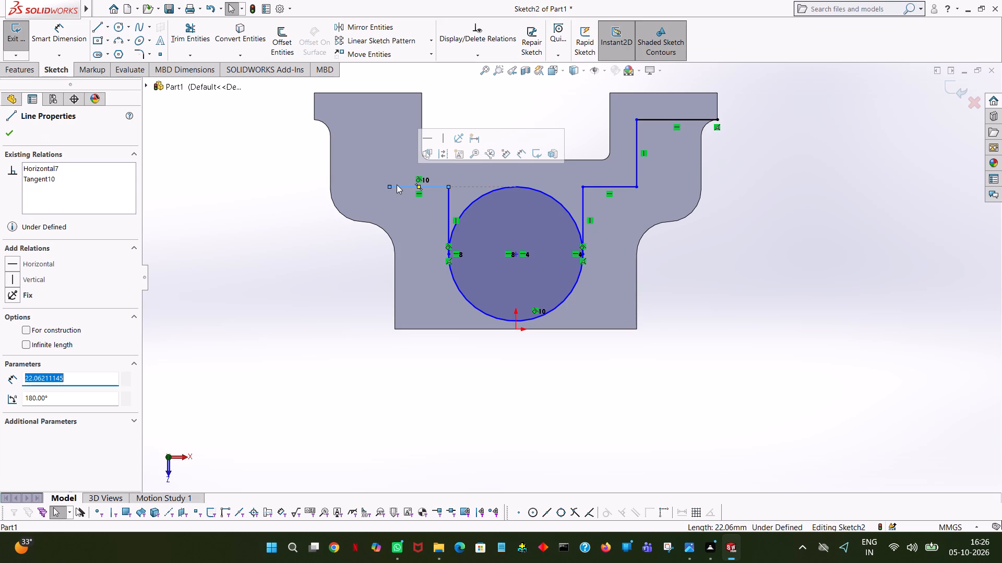
text(20)
key(Return)
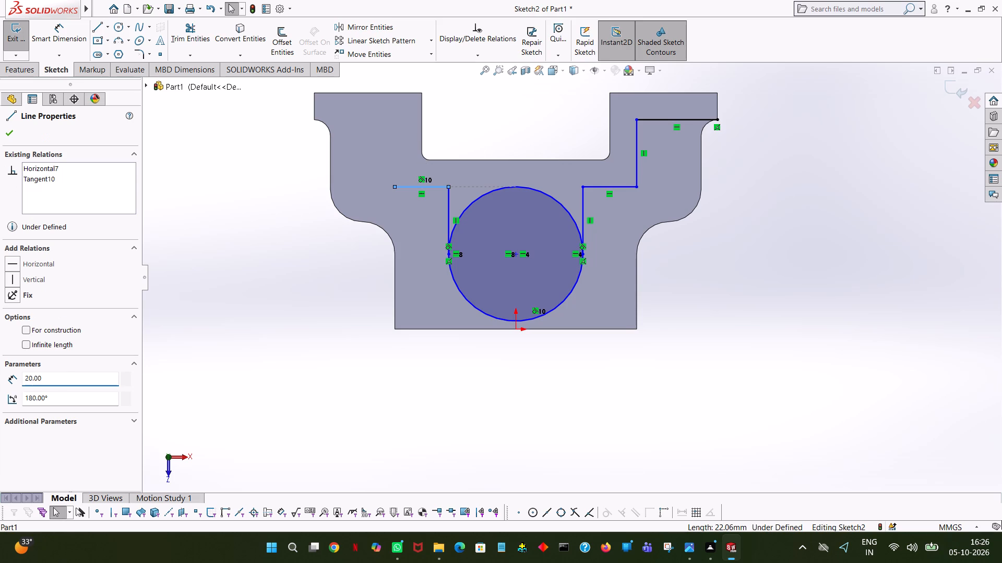
click(235, 211)
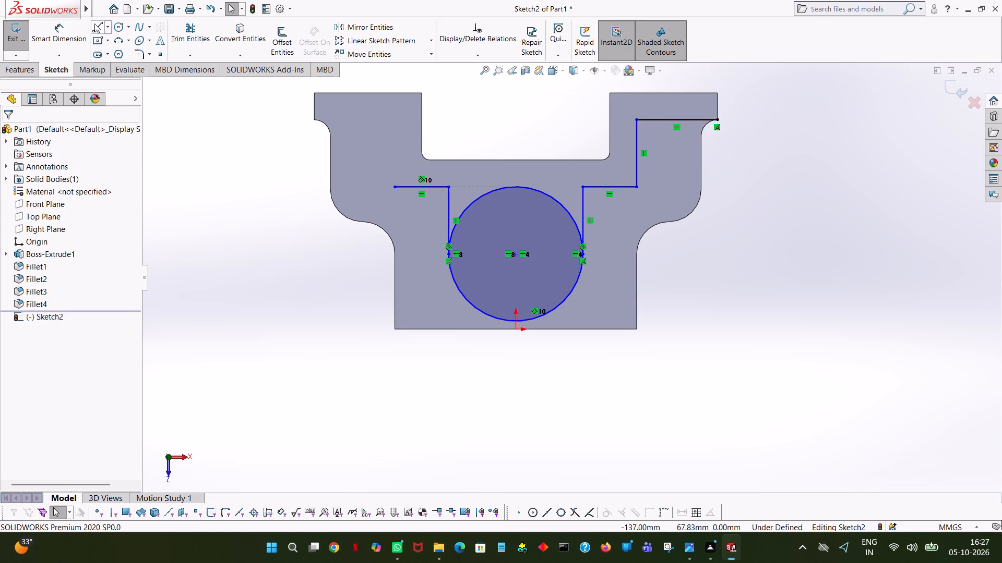
click(421, 185)
click(258, 177)
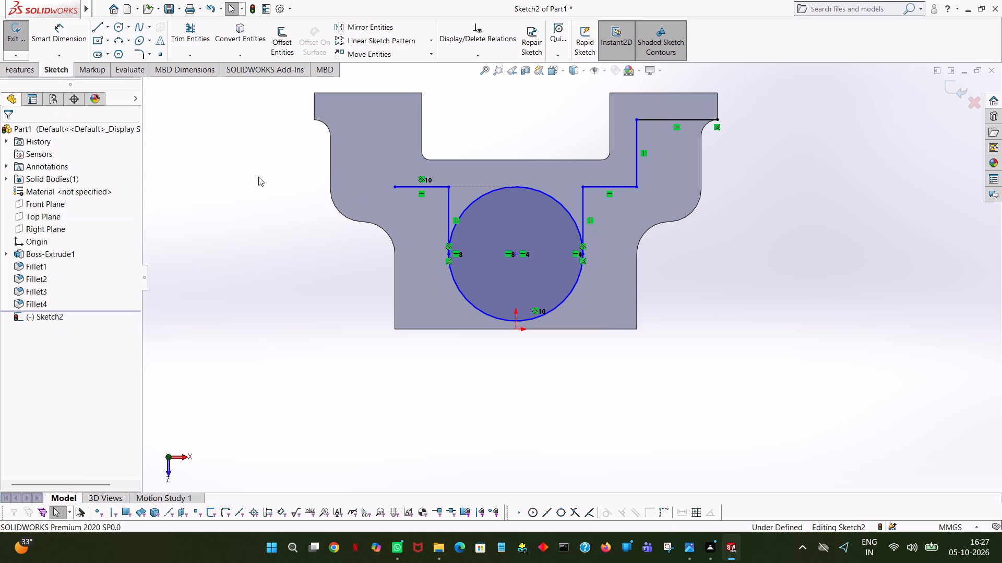
Finish the left stepped profile with a vertical line up to shoulder height and a 30 mm horizontal line to the base's left shoulder corner.
click(92, 25)
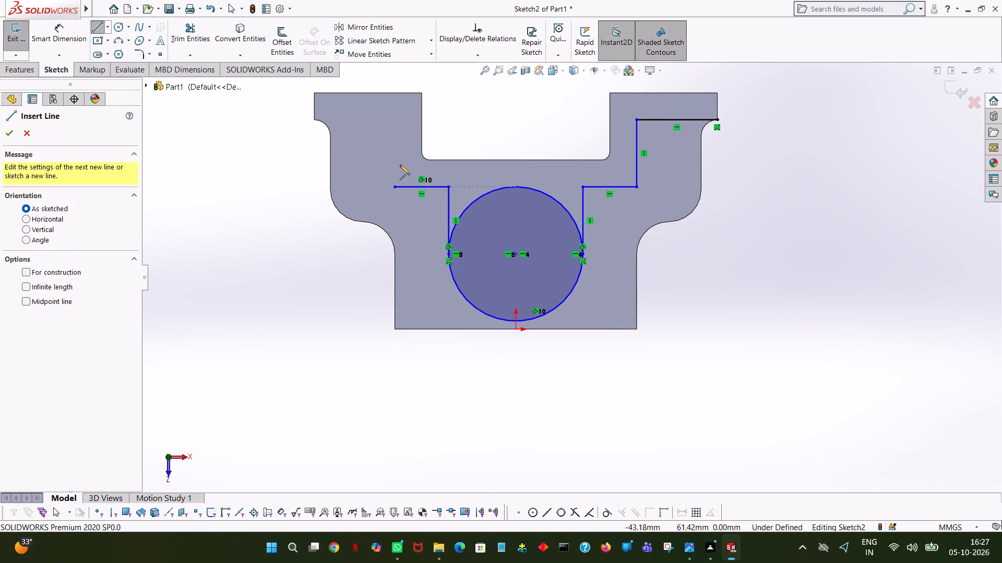
click(394, 187)
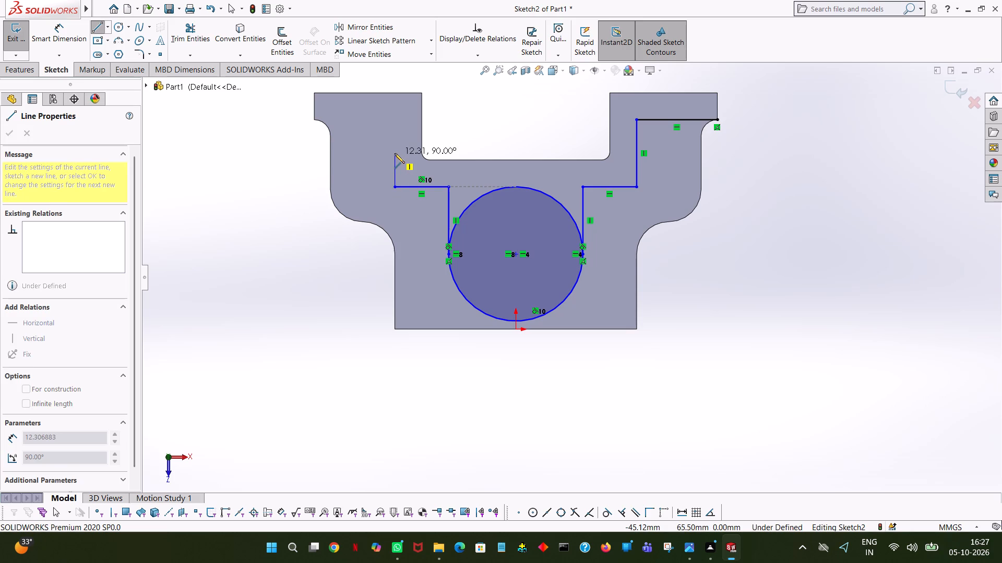
click(393, 118)
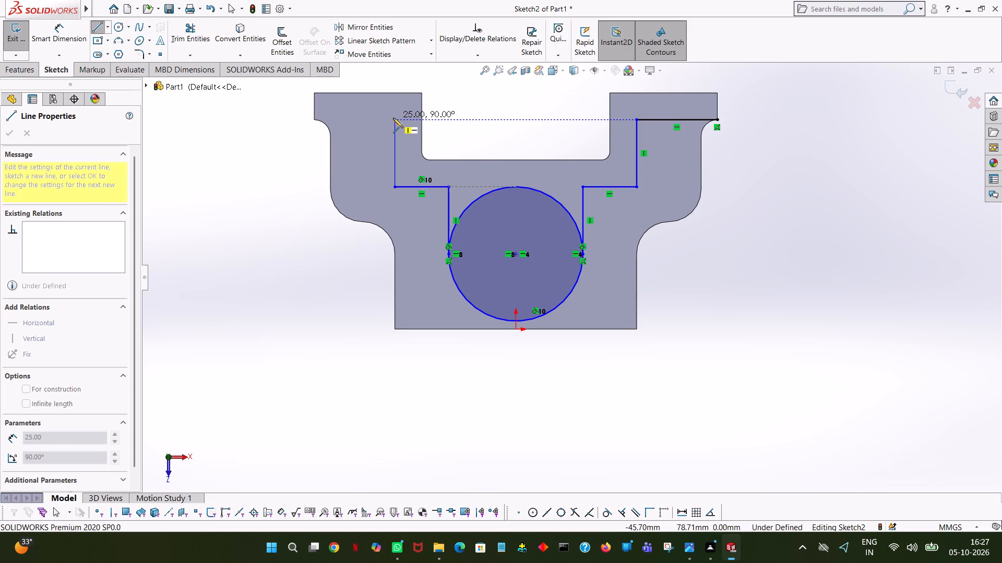
click(315, 120)
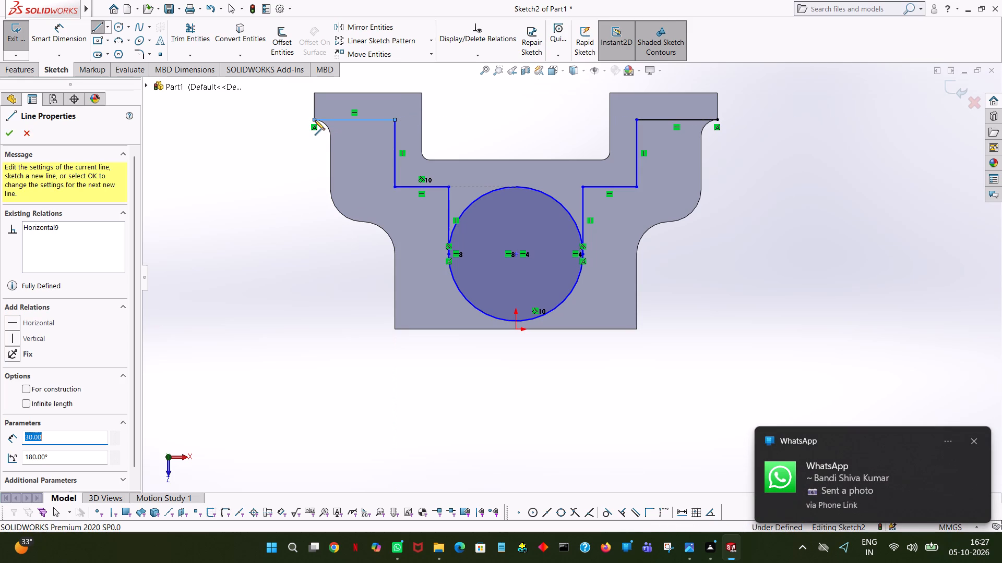
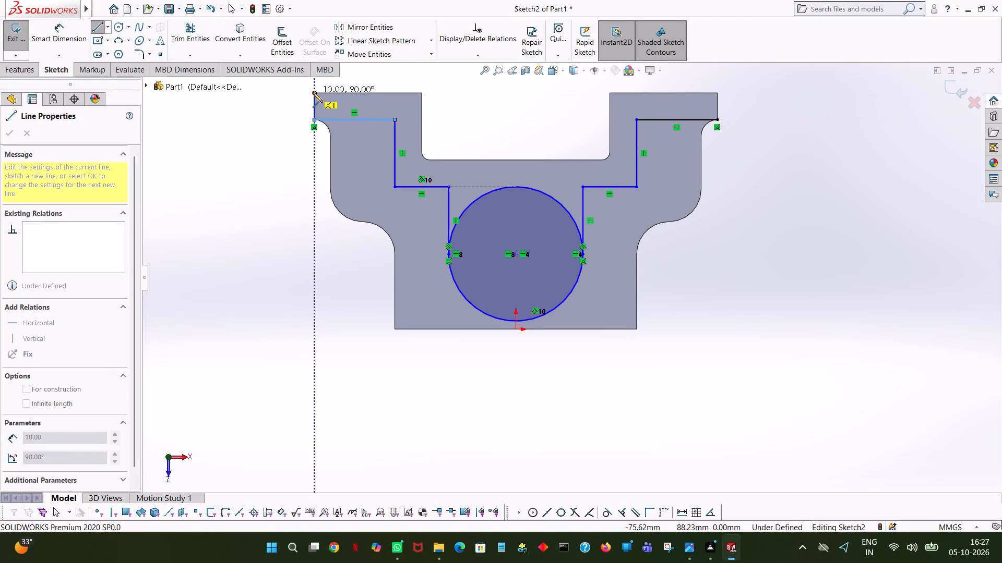
Trace the left arm's outline with lines 10 mm up, 40 mm right and 22 mm down to the slot's corner fillet.
click(313, 92)
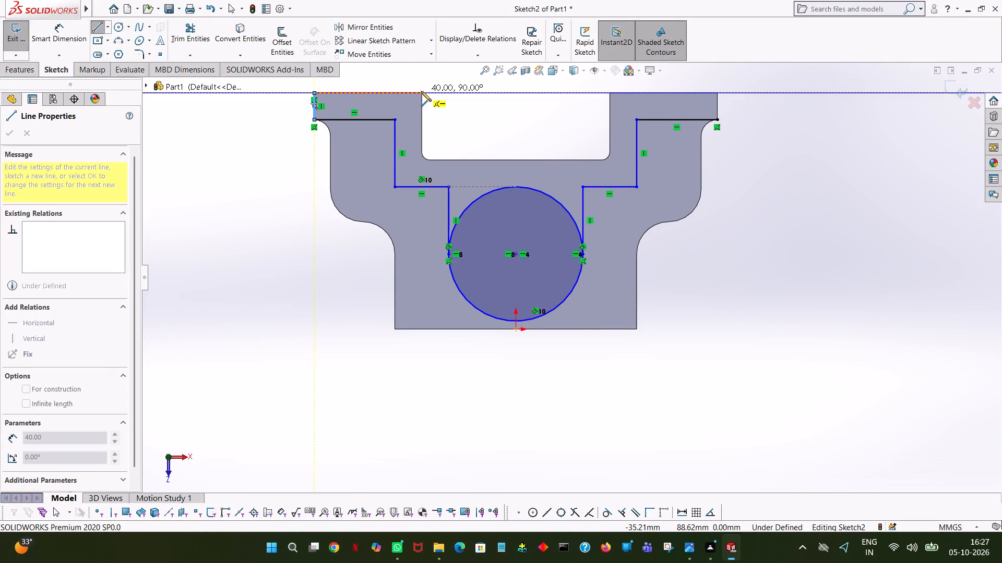
click(421, 93)
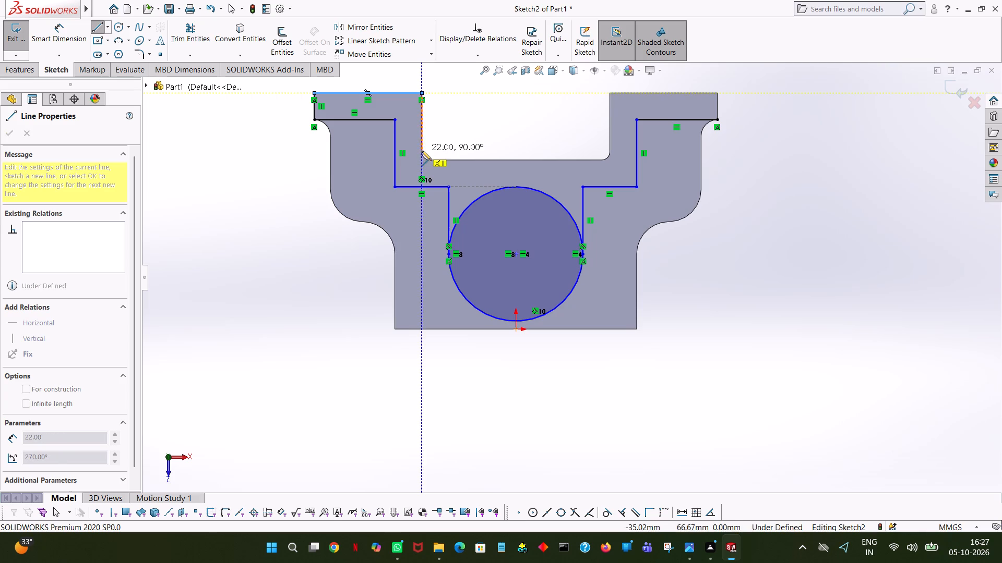
click(422, 153)
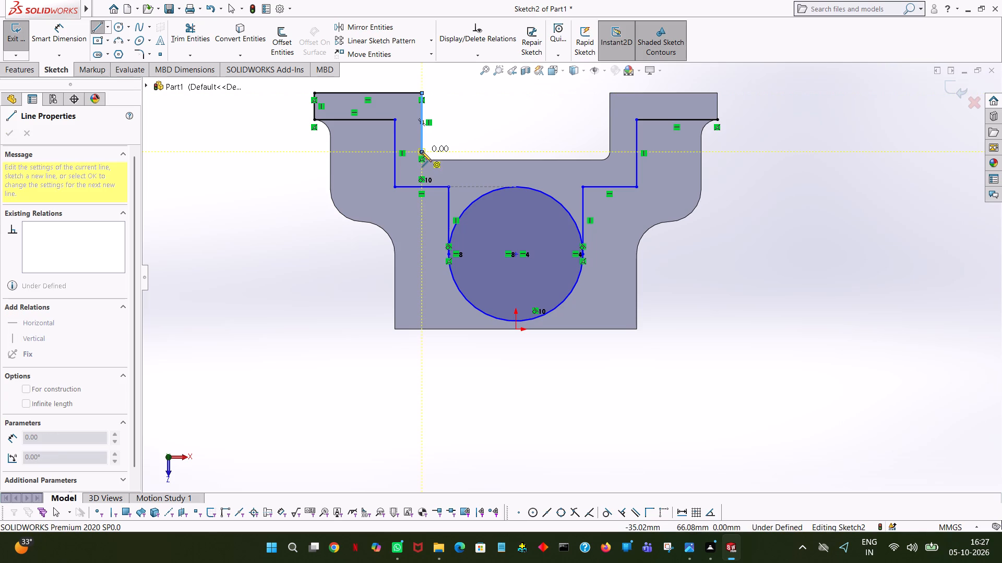
right_click(422, 152)
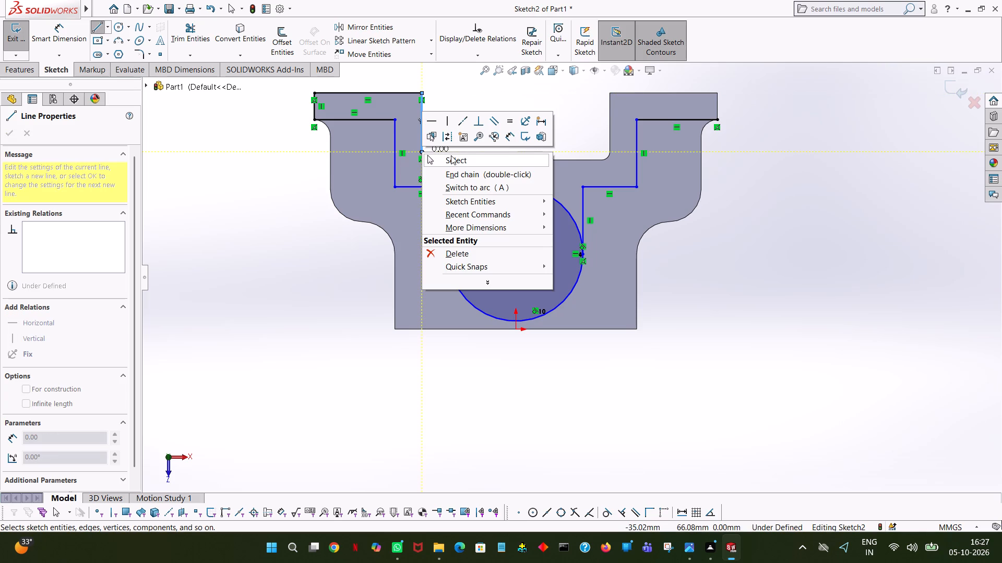
click(453, 155)
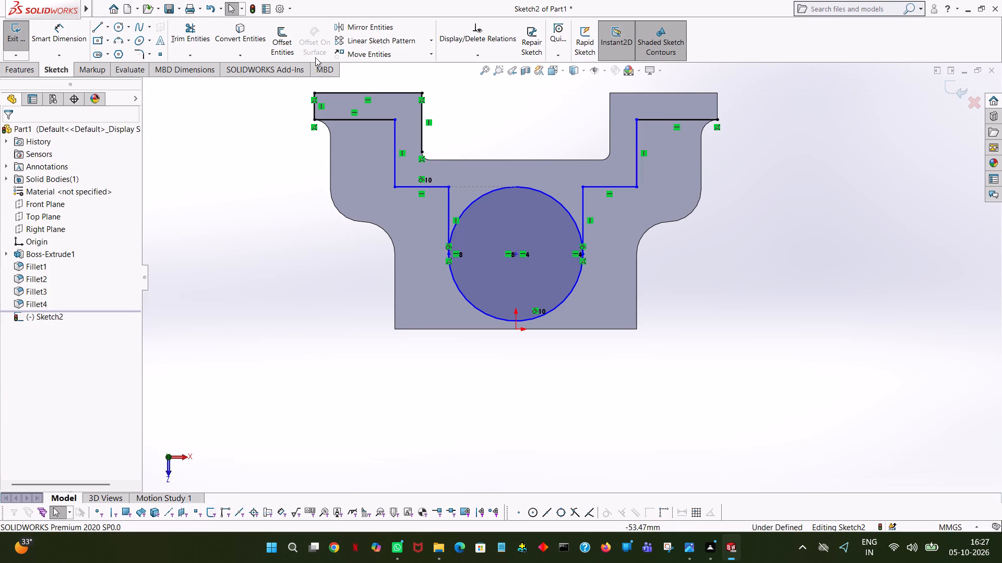
Trace the right arm's outline from its shoulder corner with lines 10 mm up, 40 mm left and 22 mm down to the slot's corner fillet.
click(100, 26)
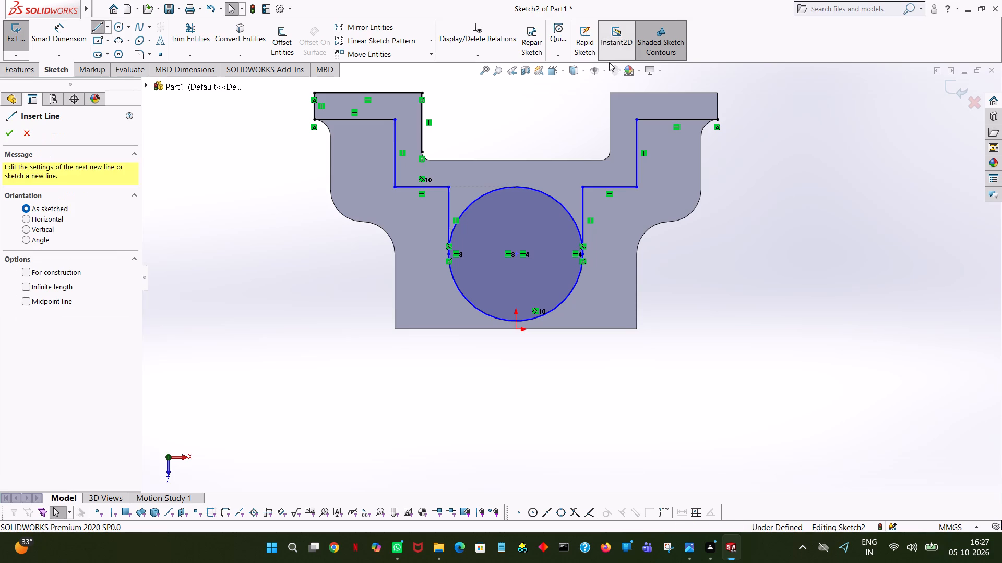
click(718, 118)
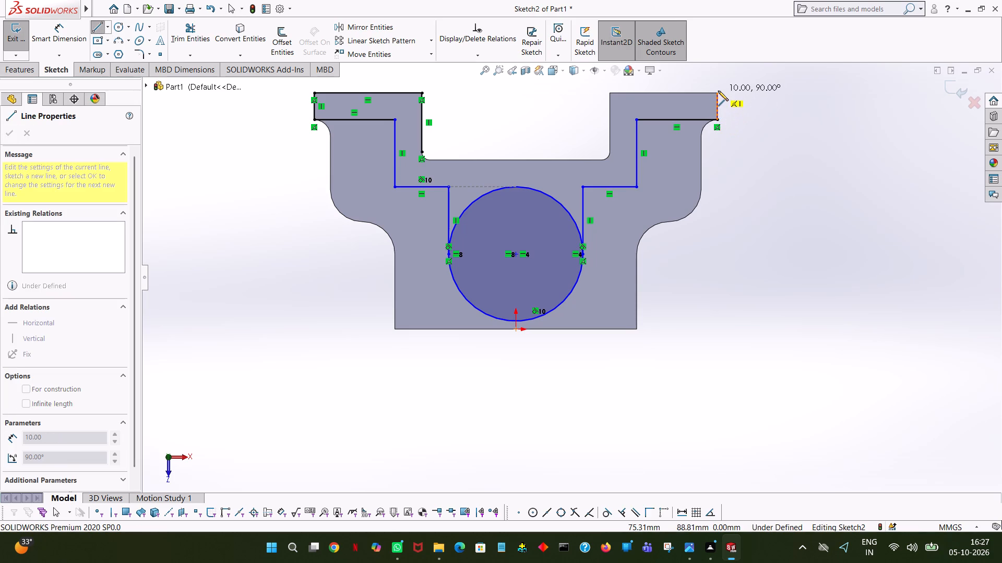
click(717, 93)
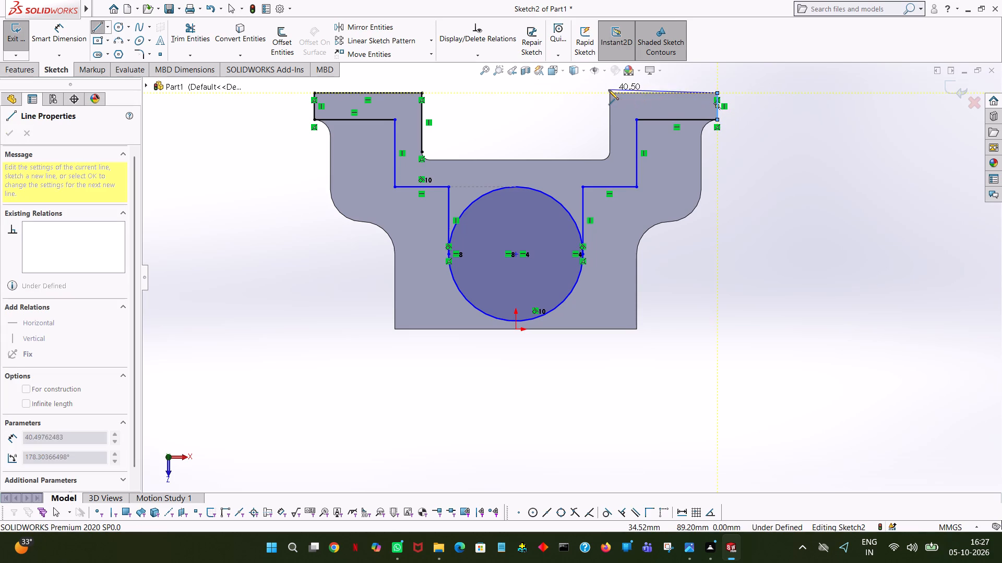
click(611, 92)
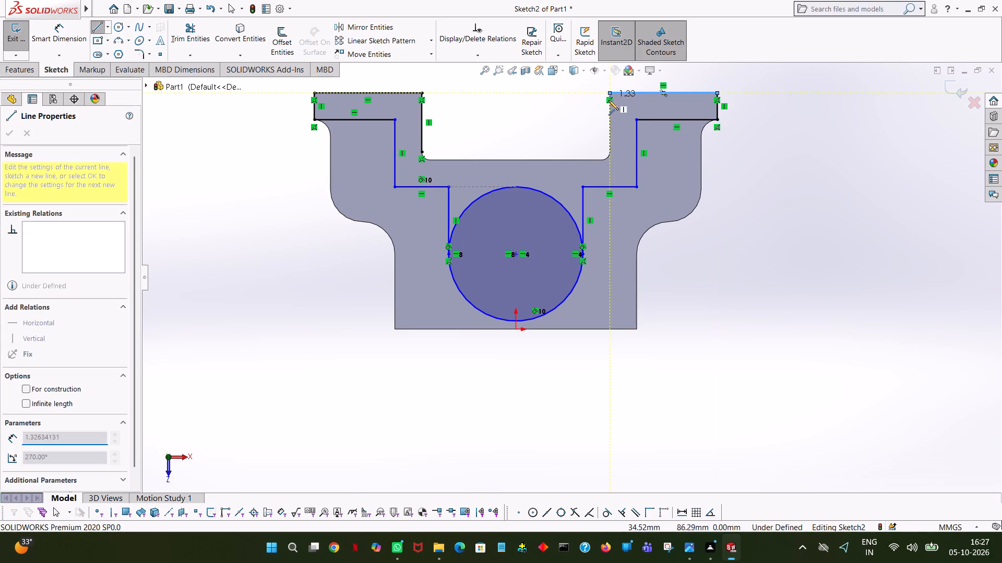
click(611, 152)
right_click(610, 152)
click(629, 158)
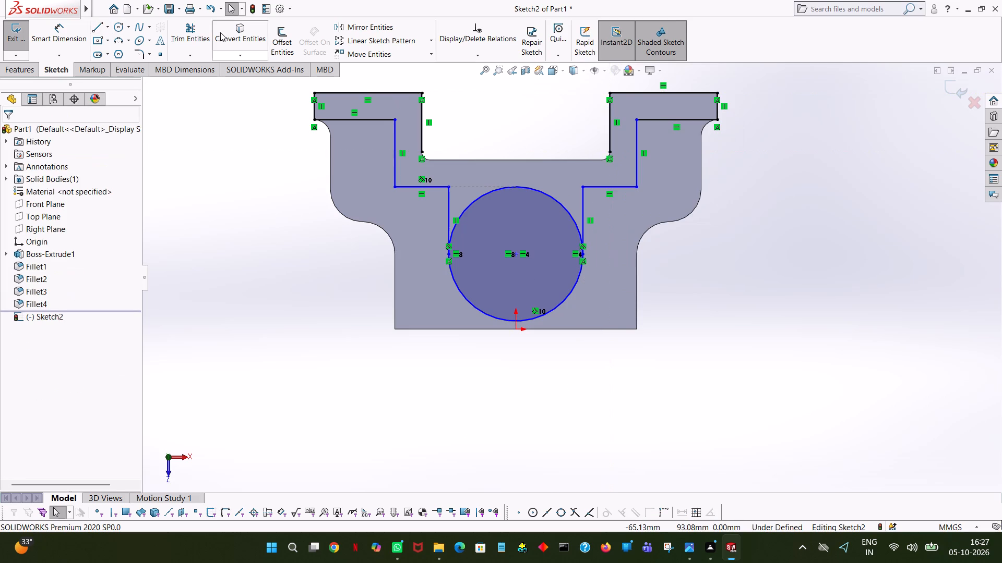
Sketch a 64 mm horizontal line along the slot's bottom edge between the ends of its two corner fillets.
click(97, 26)
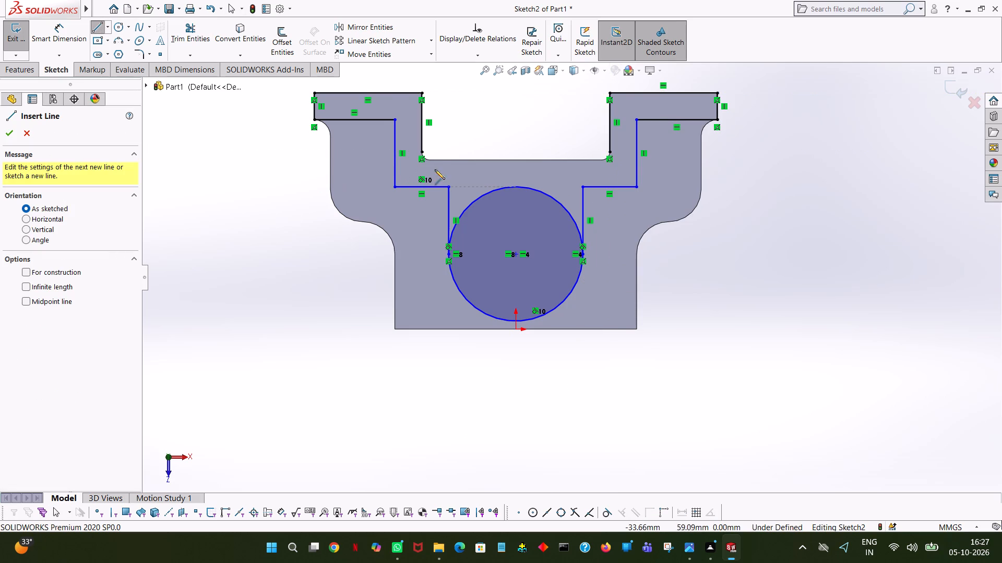
click(429, 159)
click(602, 158)
right_click(602, 158)
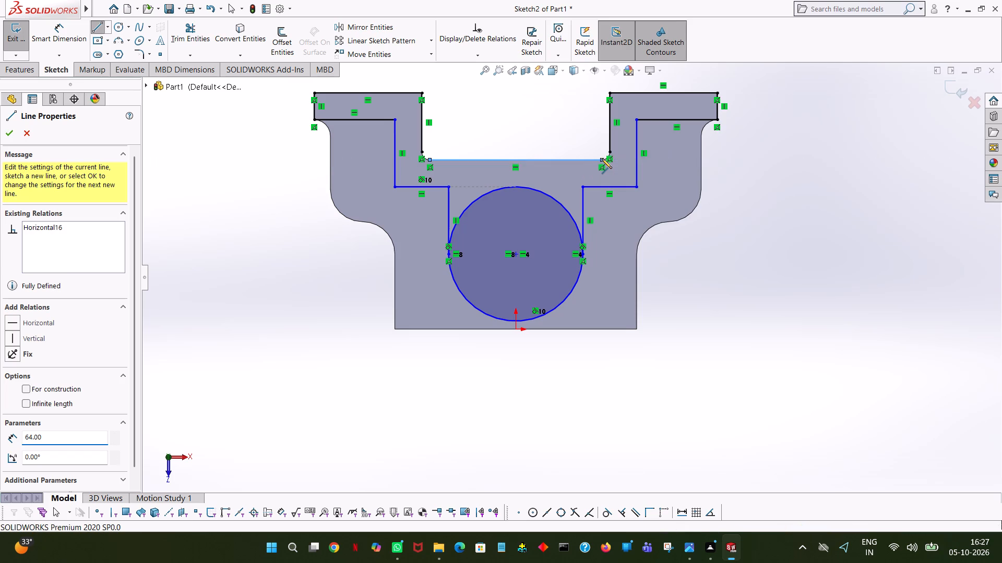
click(624, 167)
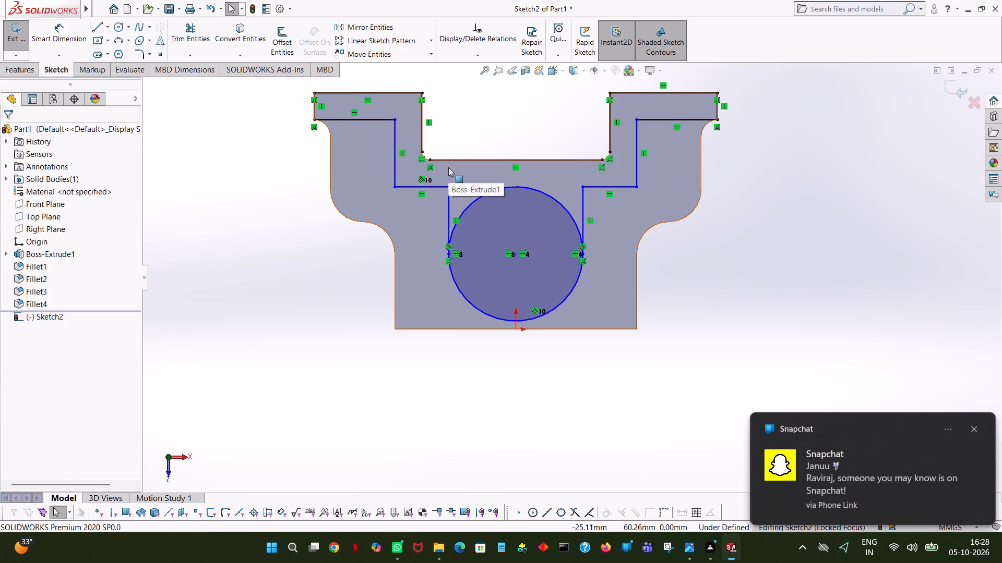
Close both bottom corners of the slot outline with 3 mm radius, 90° three-point arcs joining the vertical lines to the bottom line.
ctrl+scroll(448, 167, down, 3)
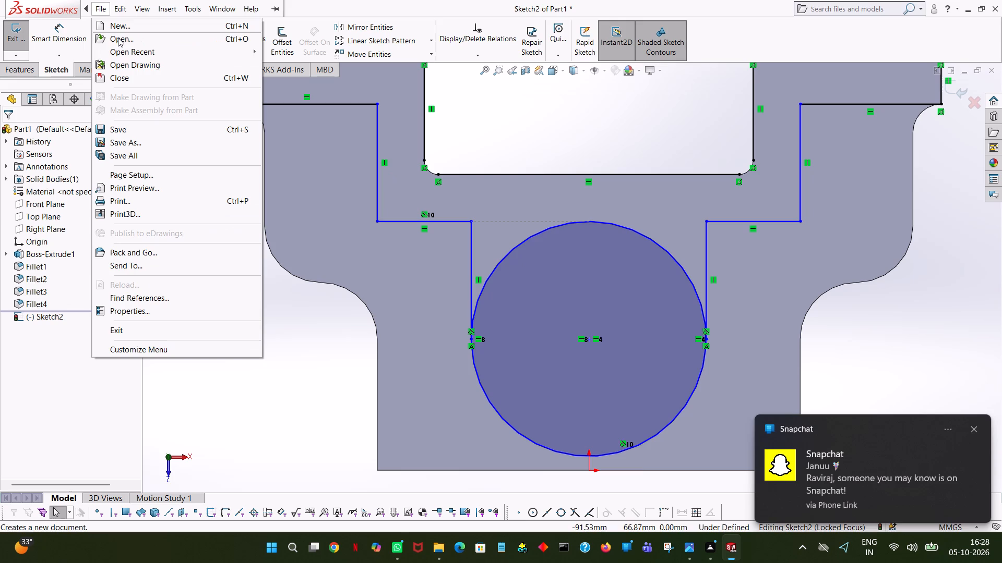
click(565, 130)
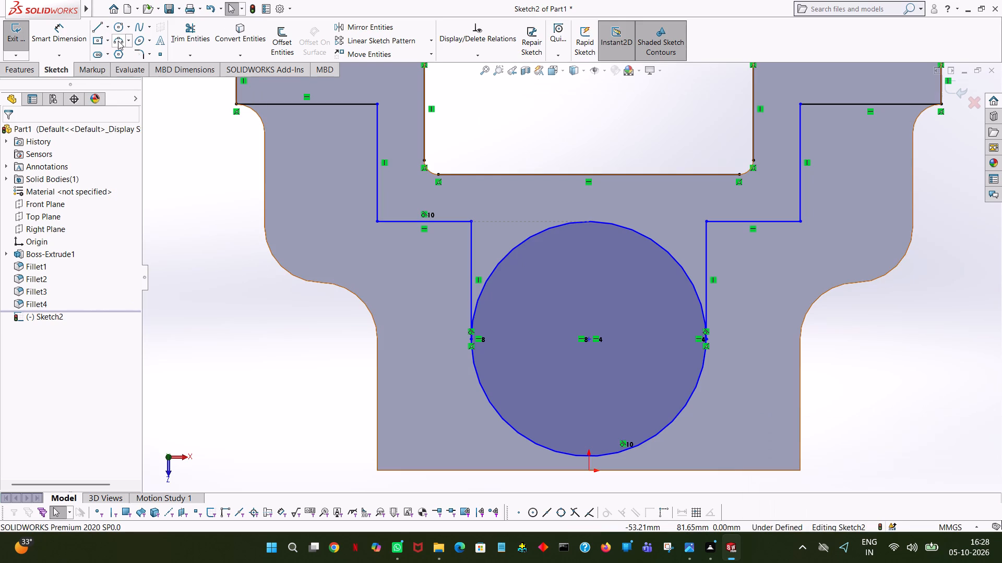
click(118, 41)
click(424, 160)
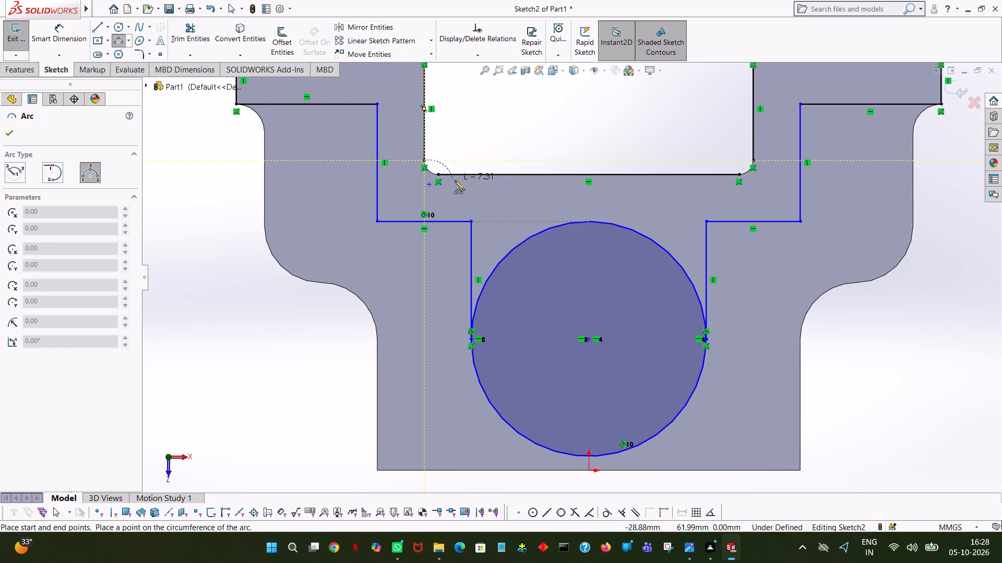
click(439, 175)
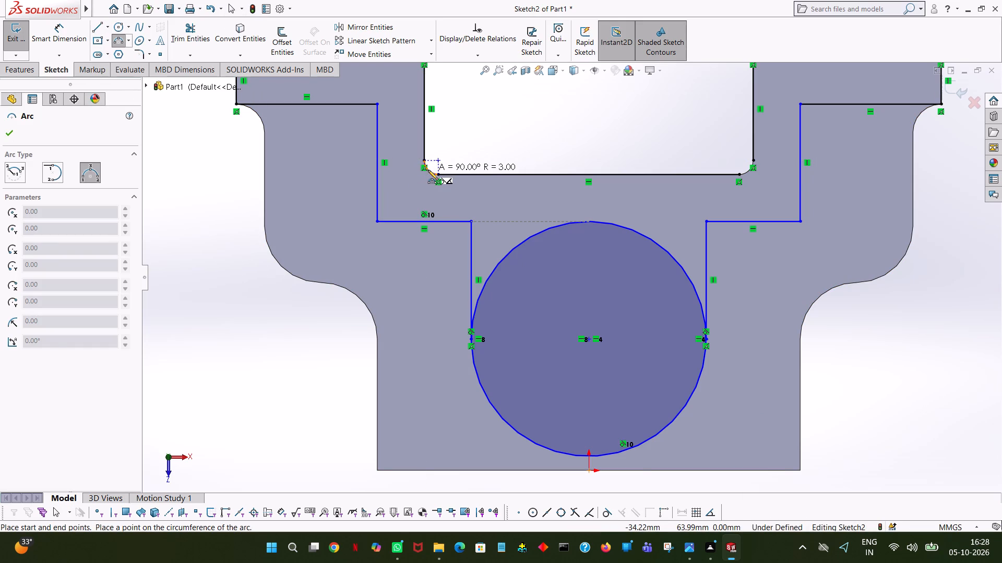
click(428, 170)
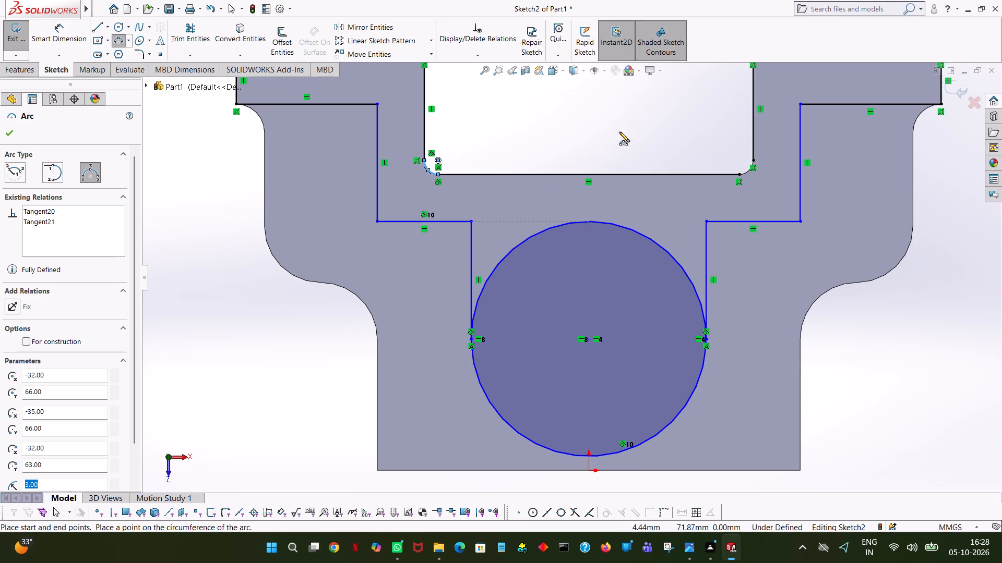
click(739, 174)
click(753, 160)
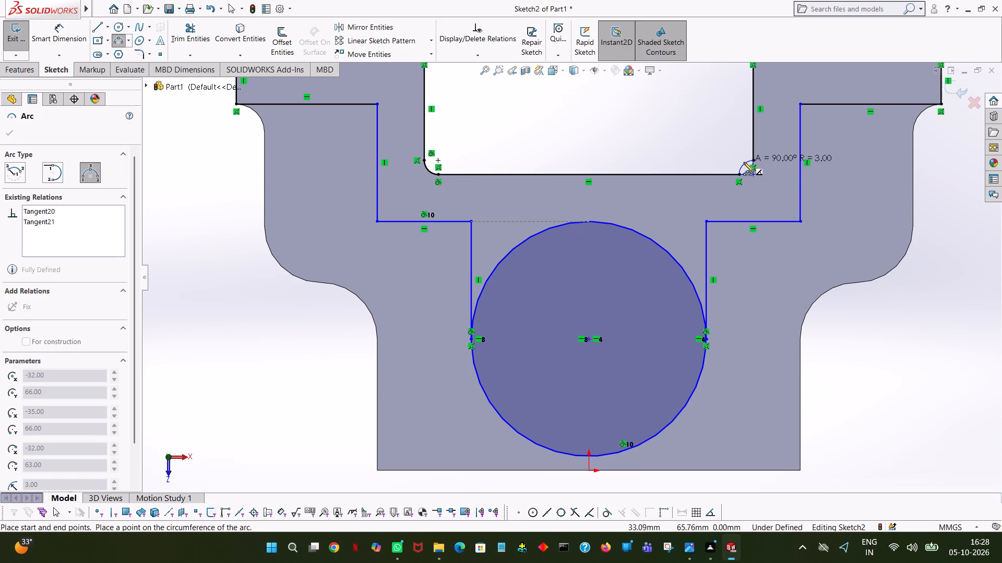
click(745, 172)
right_click(745, 172)
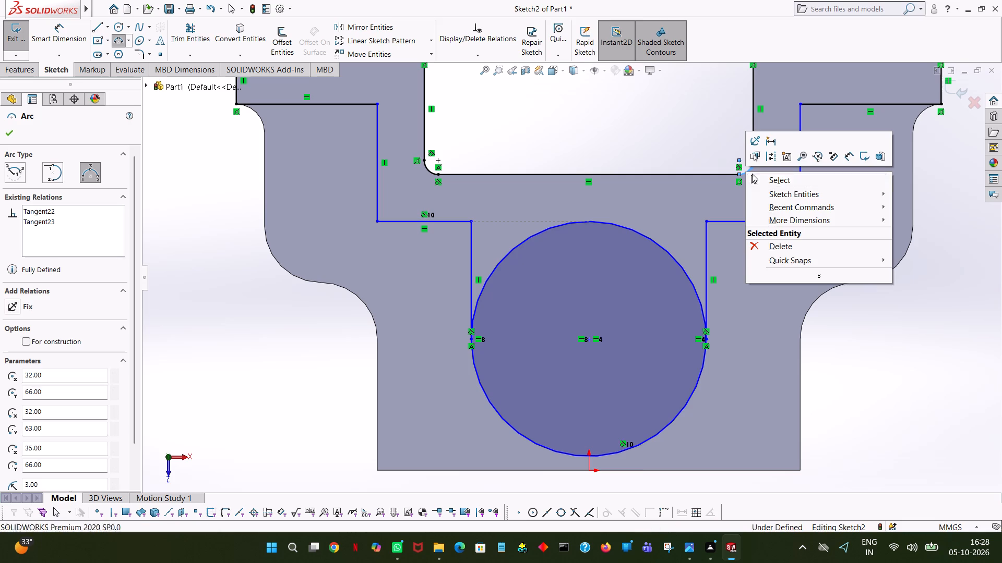
click(767, 179)
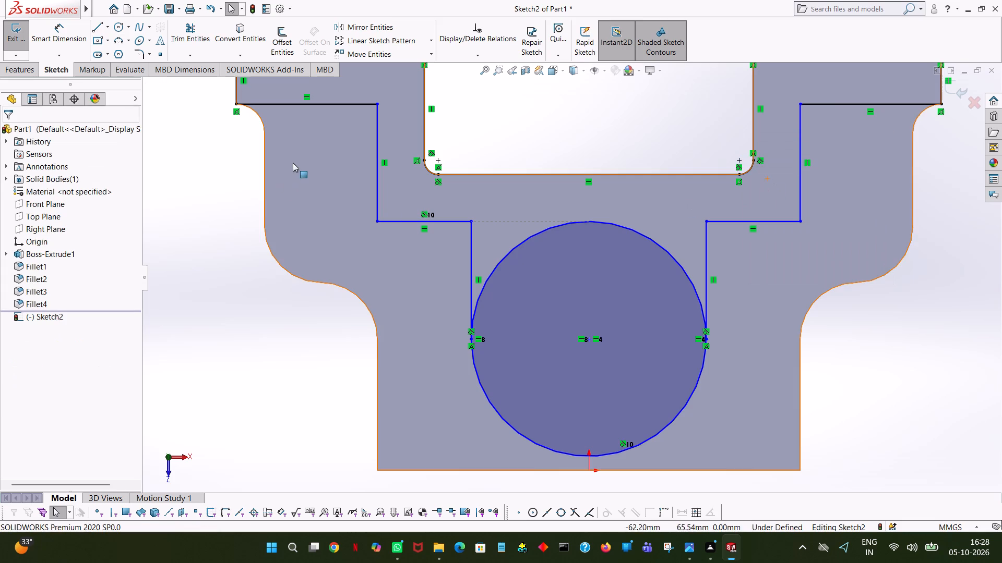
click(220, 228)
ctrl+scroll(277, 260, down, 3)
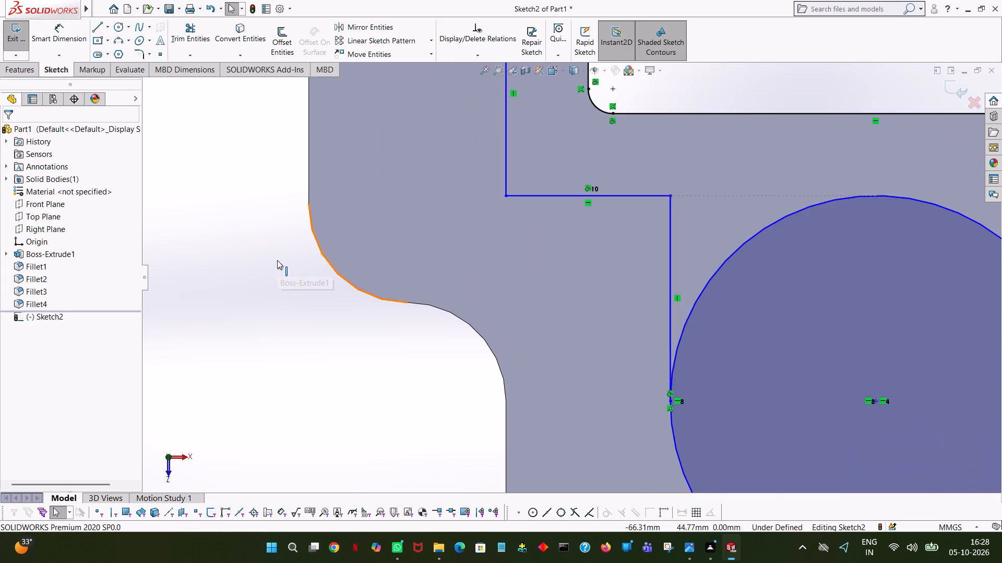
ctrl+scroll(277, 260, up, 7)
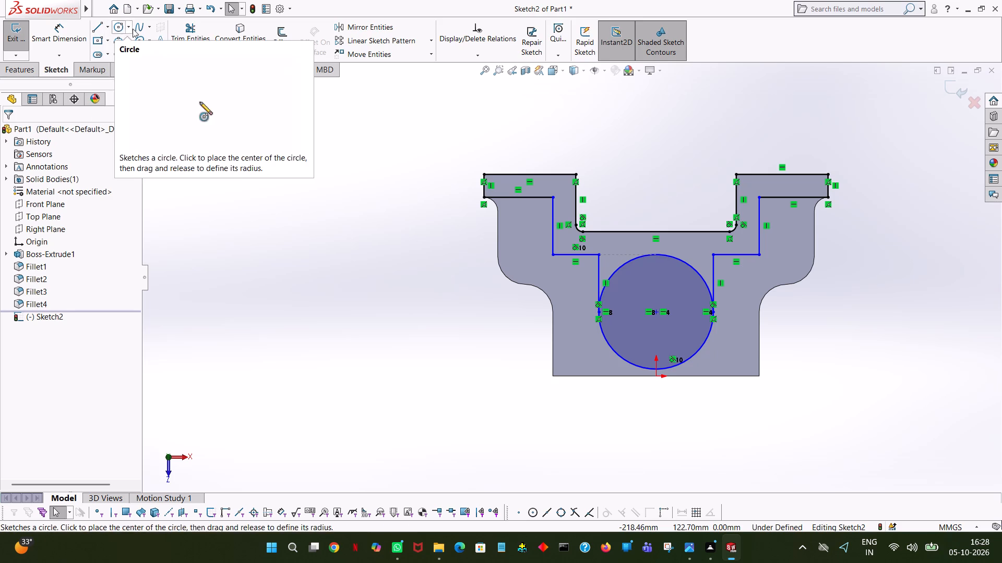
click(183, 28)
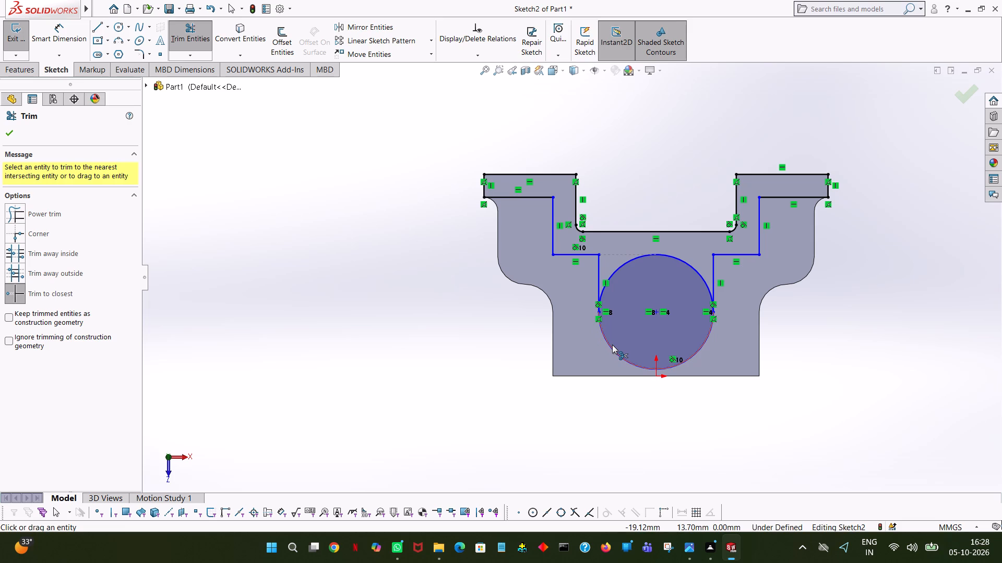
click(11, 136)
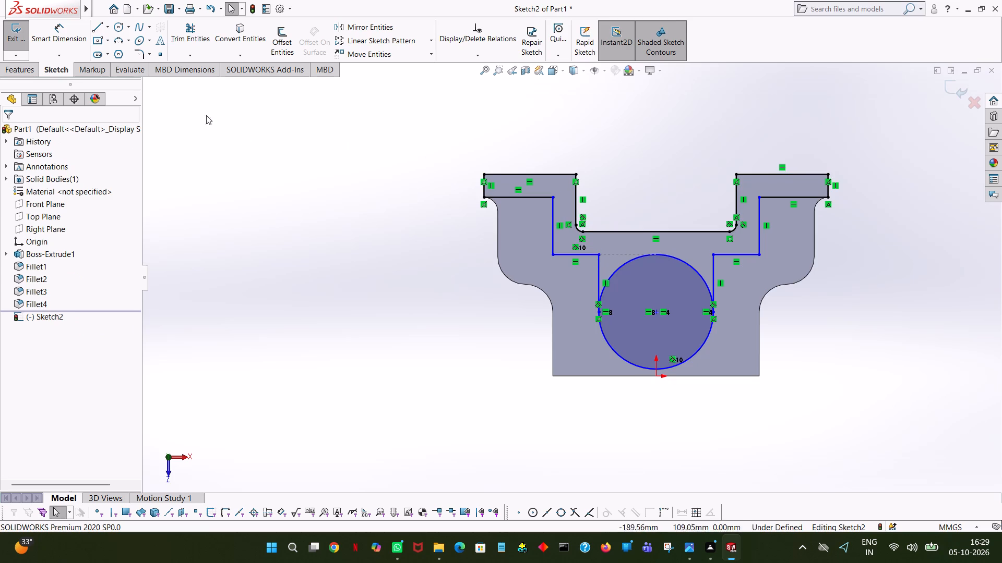
Apply 12 mm sketch fillets to the outer lower corners of the right and left stepped profiles.
click(140, 58)
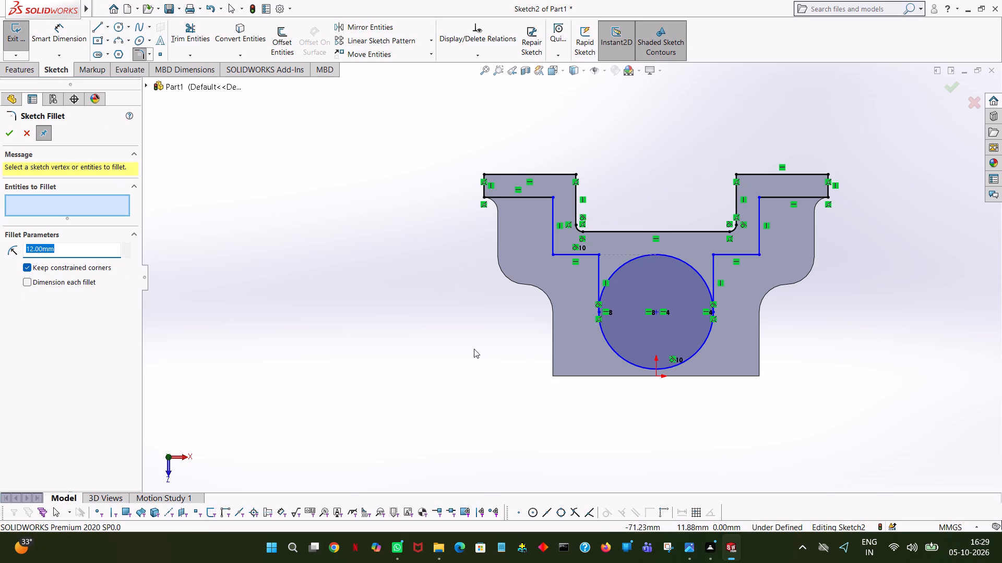
click(760, 253)
click(554, 253)
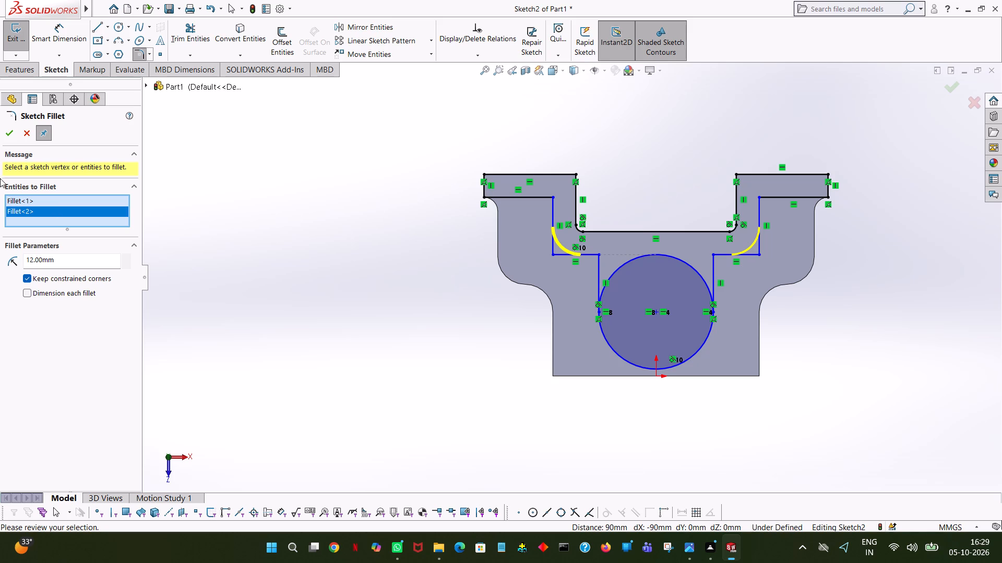
click(10, 127)
click(331, 102)
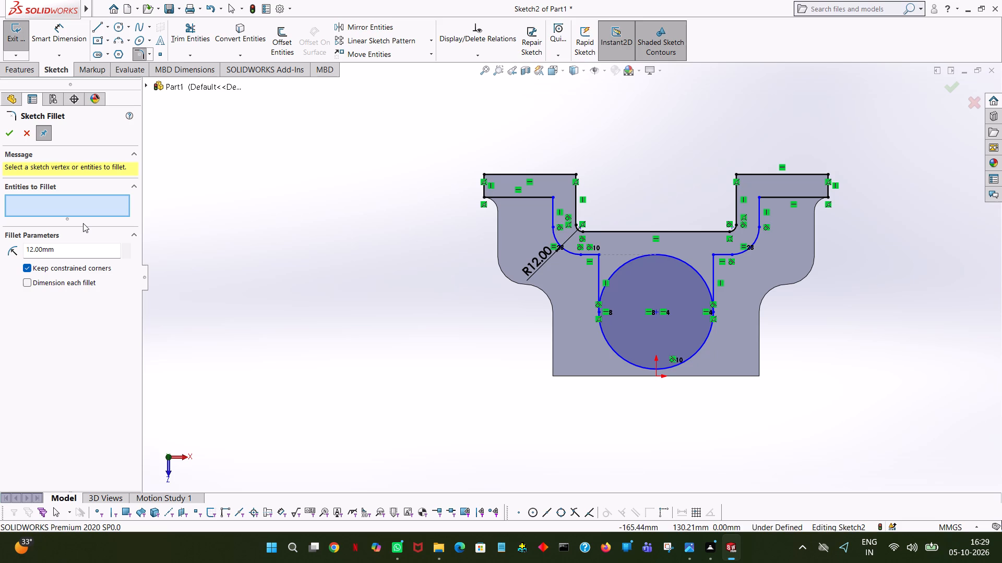
Apply 6 mm sketch fillets to the left and right upper step corners, where the vertical lines meet the 30 mm shoulder lines.
double_click(77, 246)
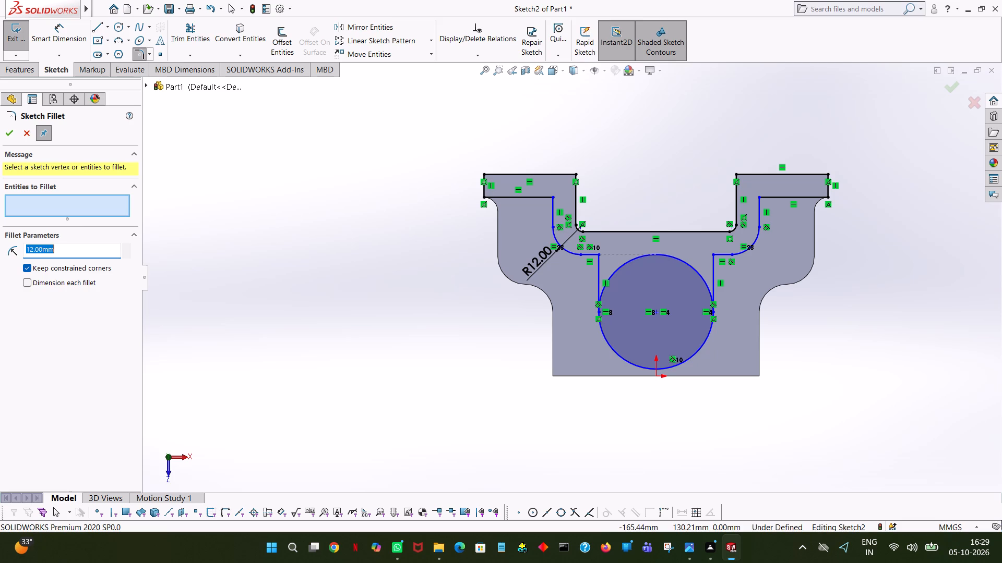
key(6)
click(384, 182)
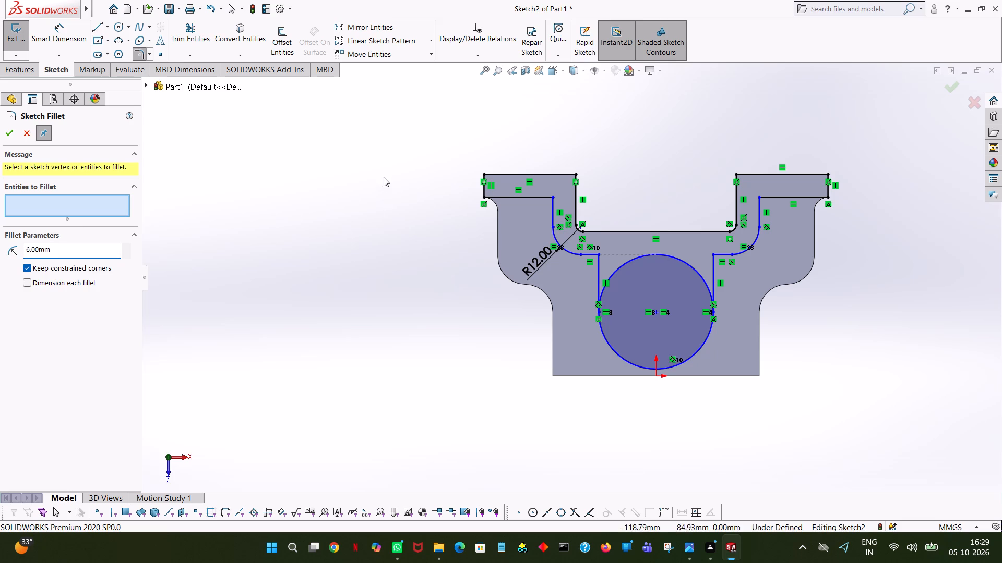
click(554, 200)
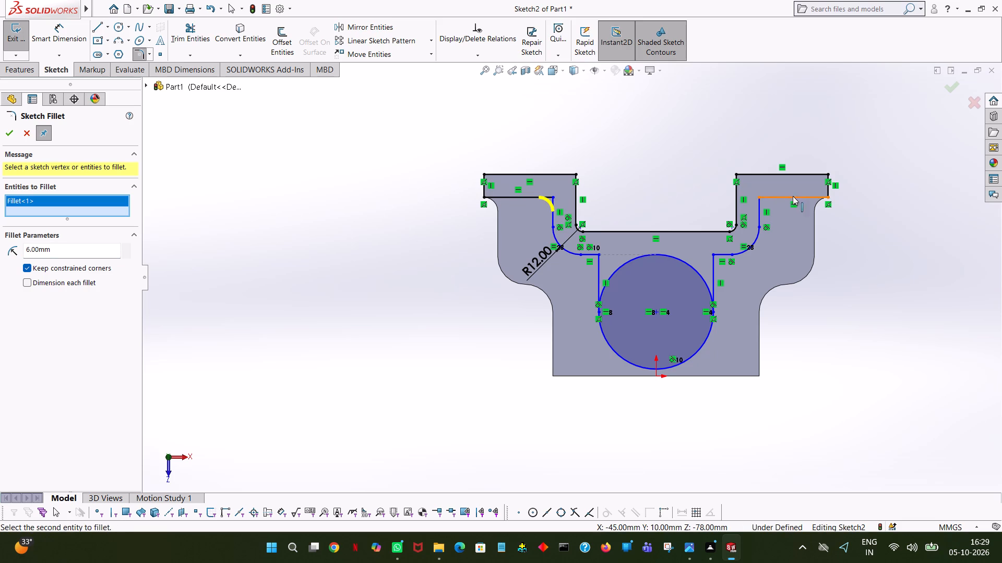
click(760, 199)
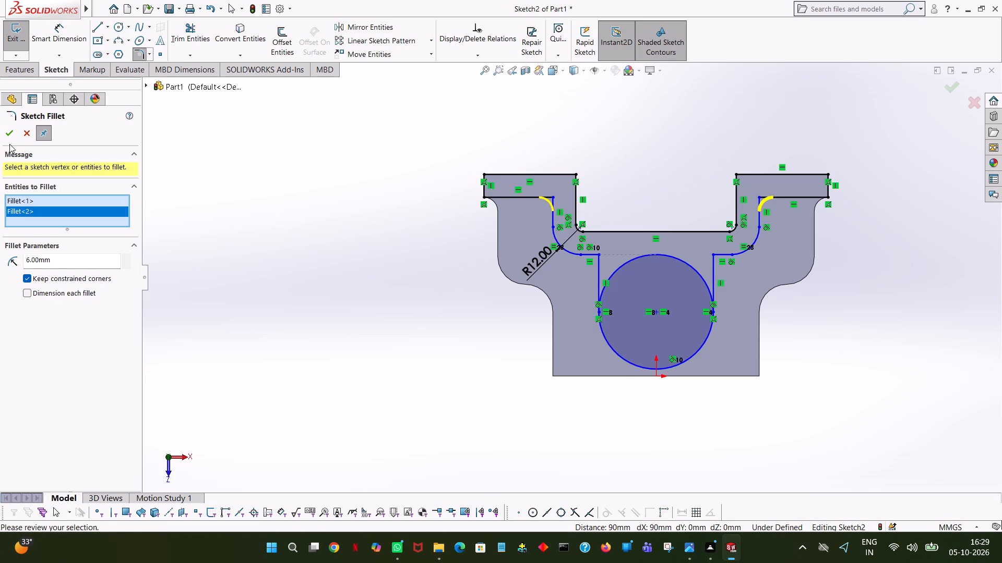
click(5, 130)
click(258, 145)
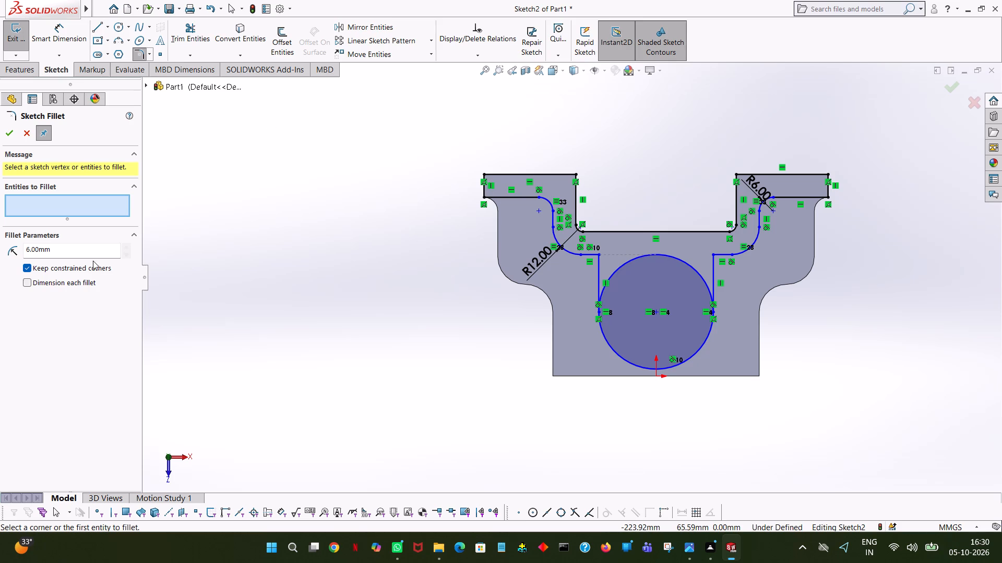
Apply 3 mm sketch fillets to both inner corners where the vertical lines beside the circle meet the short horizontal lines.
double_click(88, 248)
key(3)
click(302, 185)
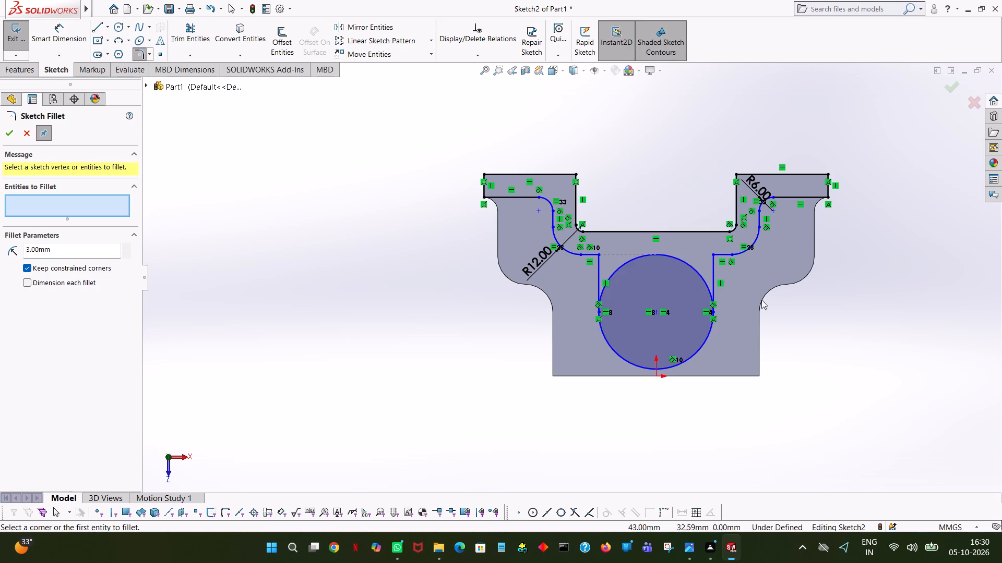
click(598, 254)
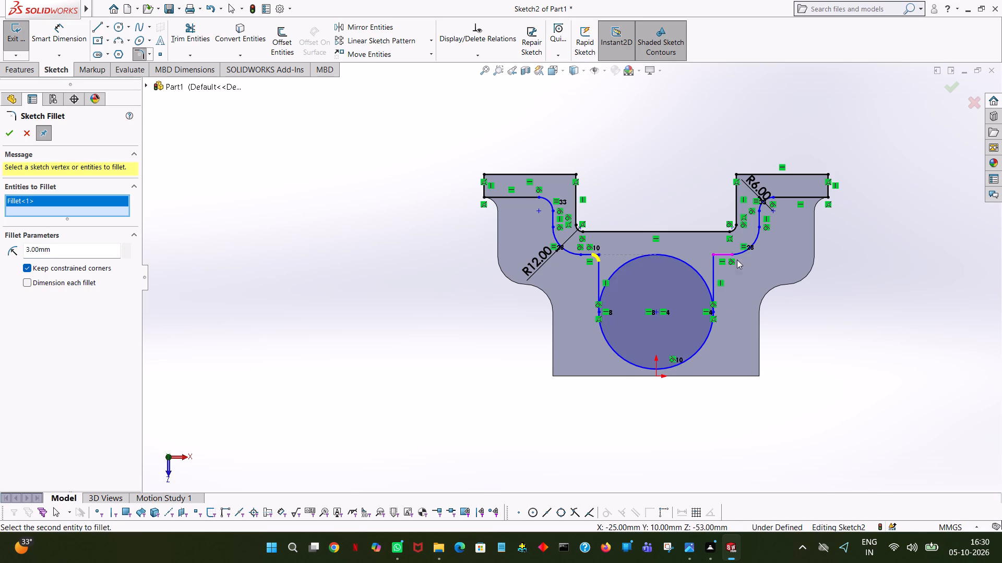
click(714, 256)
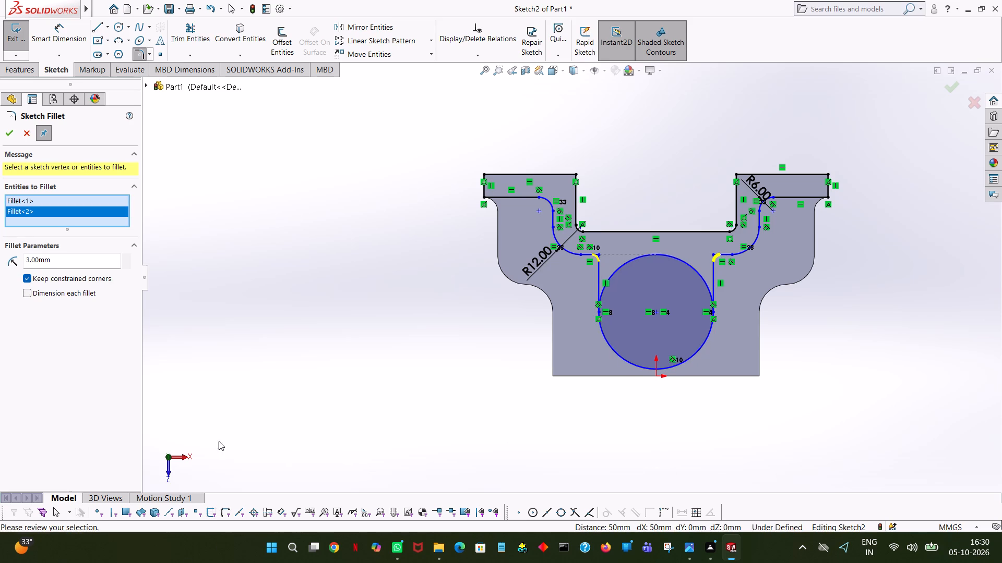
click(6, 128)
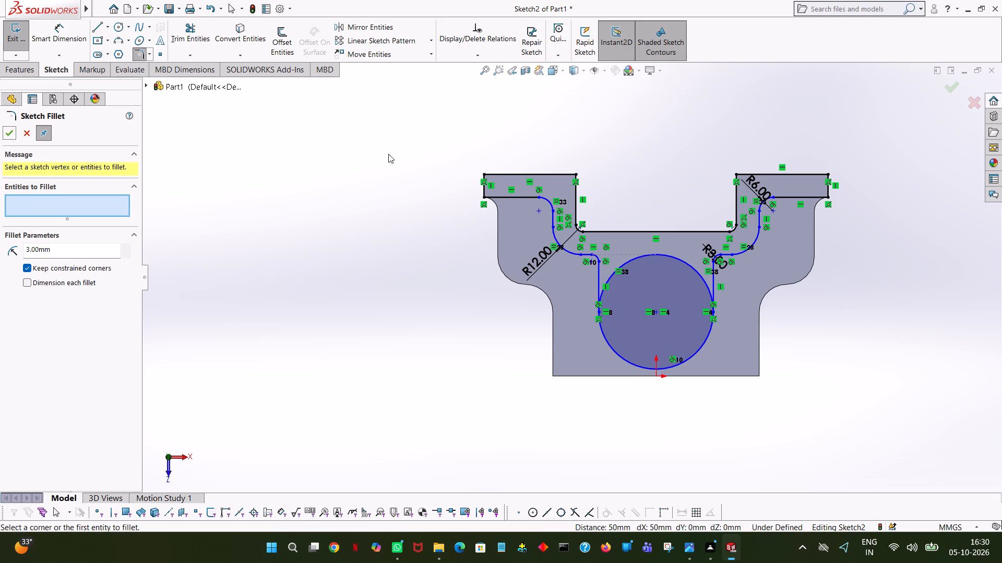
click(626, 149)
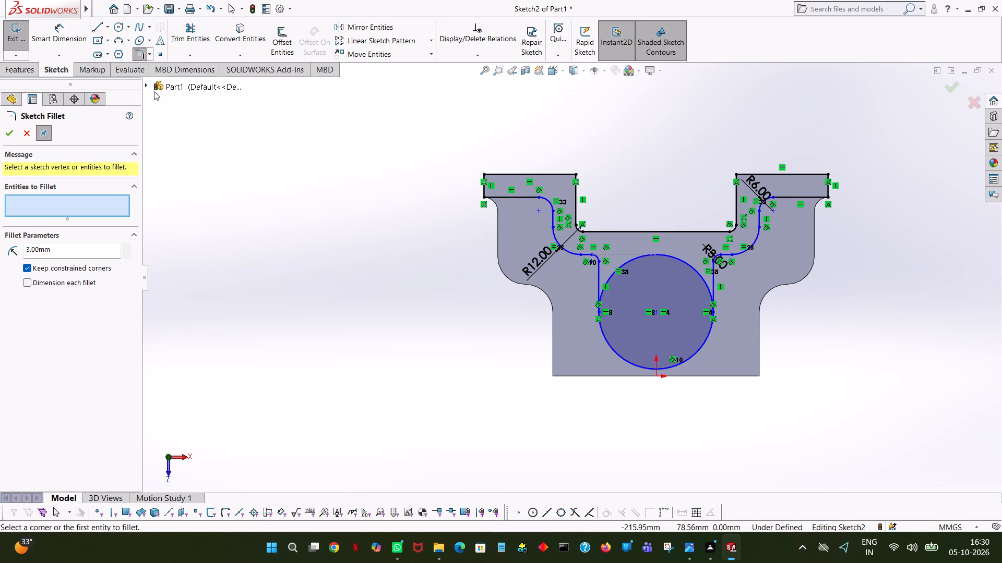
click(8, 136)
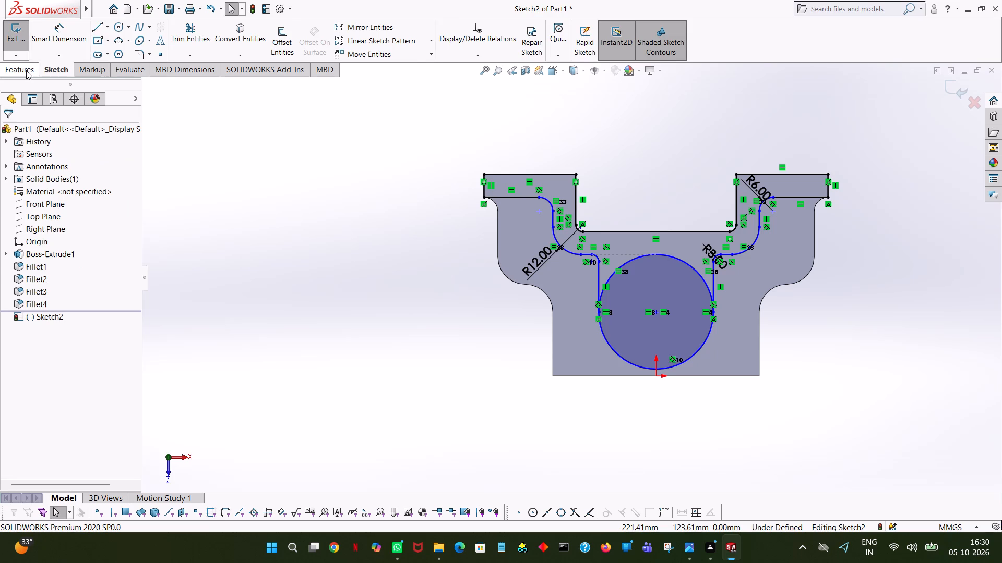
Extrude the circle region and the stepped profile region together as a 35 mm blind boss merged with the base plate.
click(26, 70)
click(20, 40)
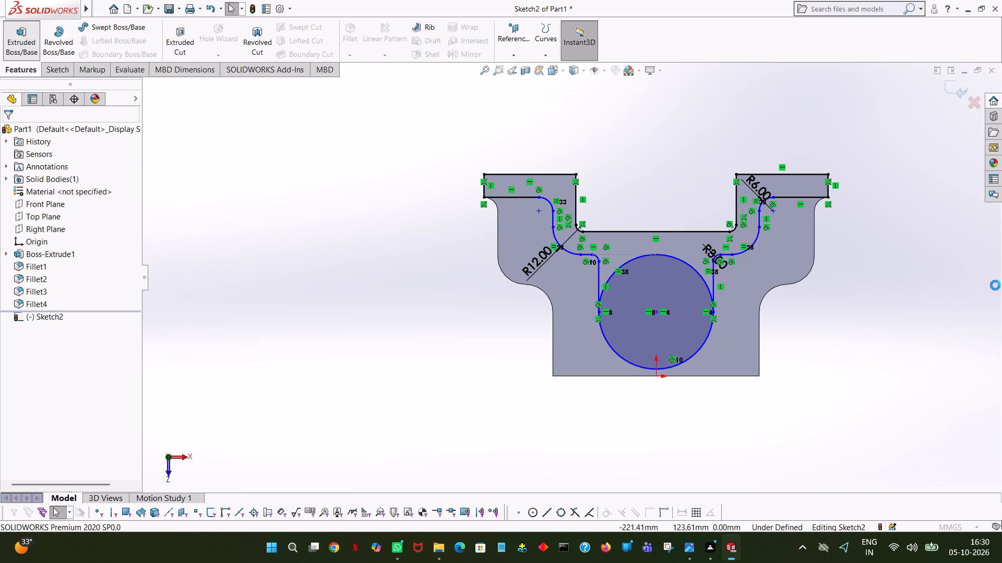
click(662, 284)
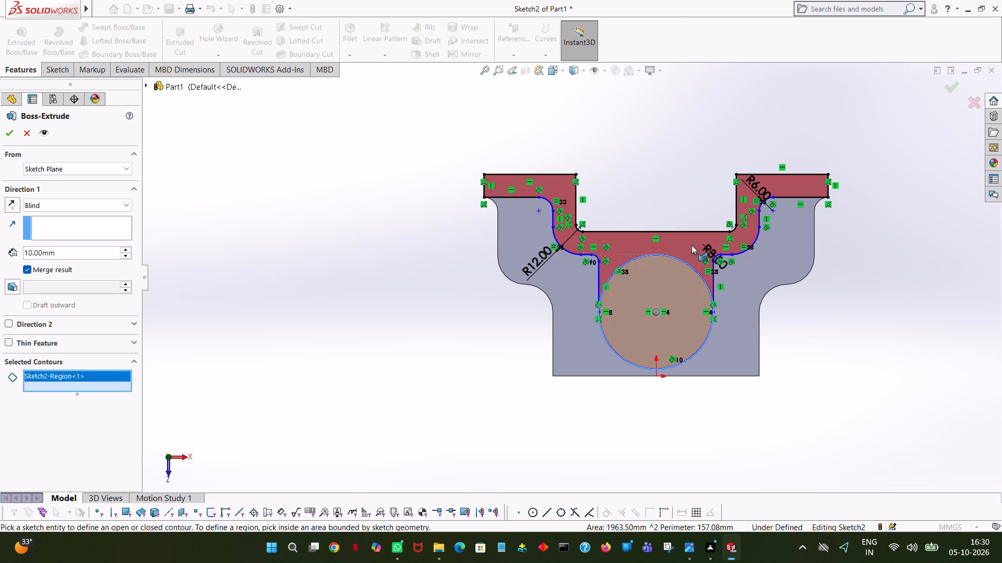
click(691, 245)
middle_drag(848, 331, 828, 138)
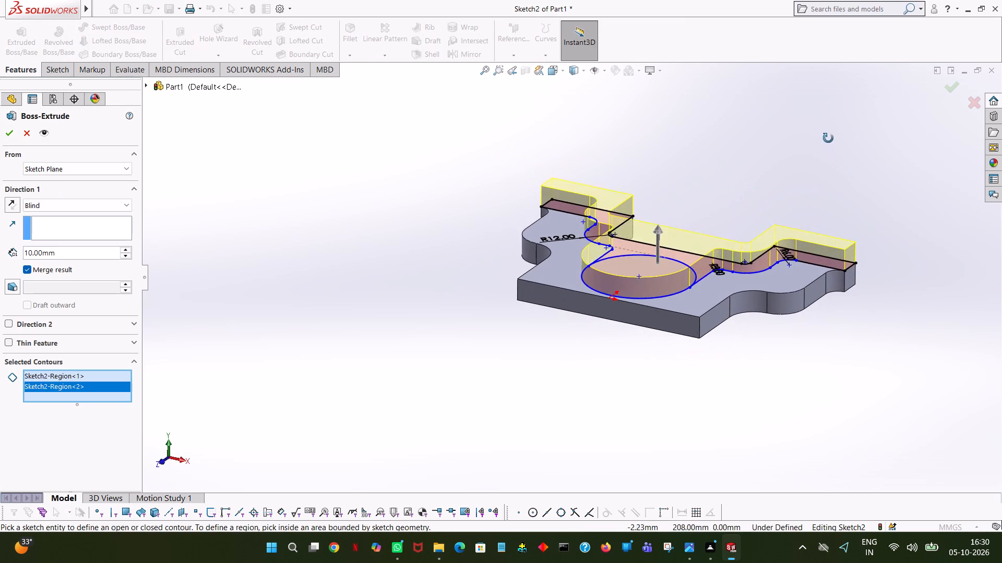
middle_drag(828, 138, 828, 138)
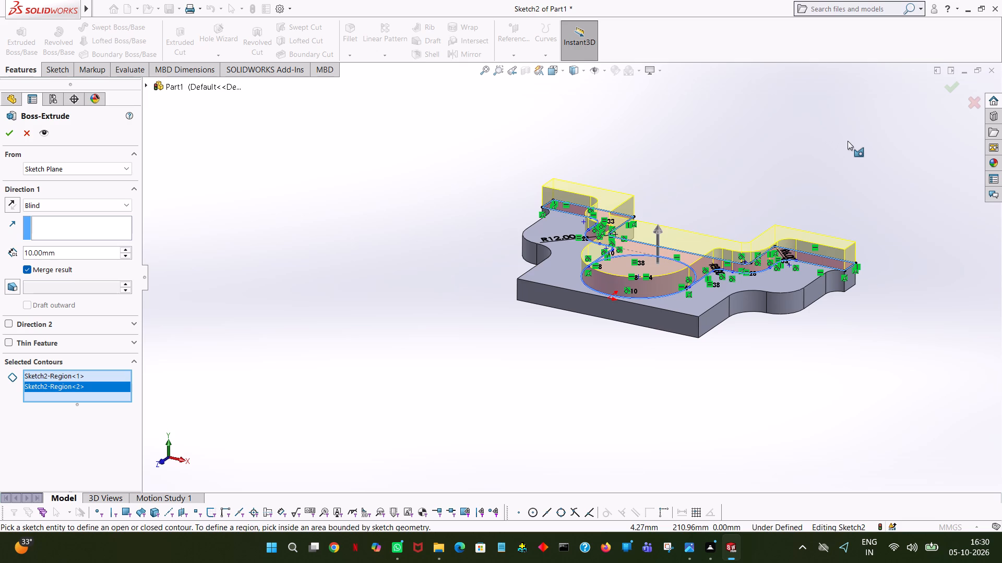
double_click(60, 256)
text(35)
key(Return)
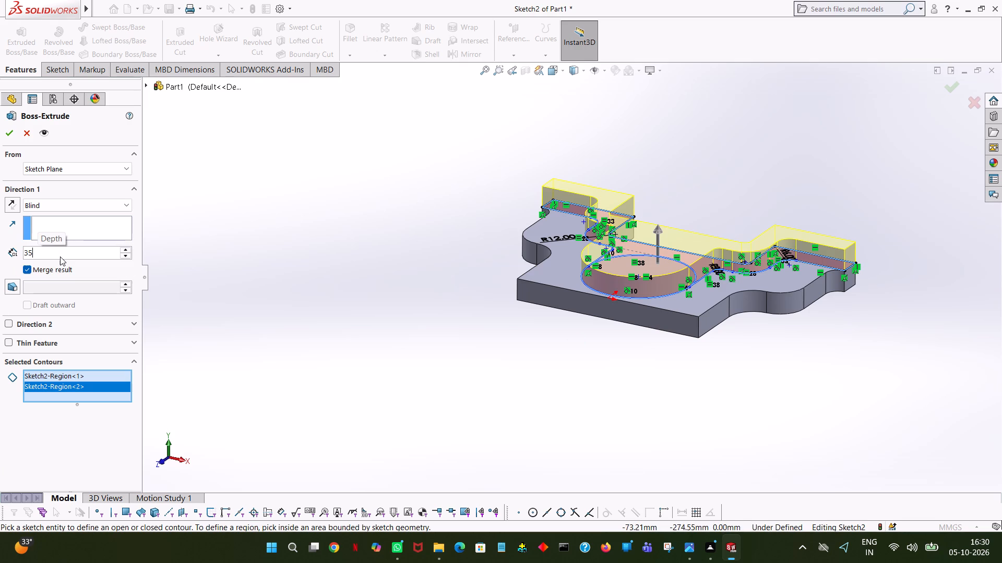
click(11, 132)
click(468, 162)
middle_drag(468, 157, 482, 293)
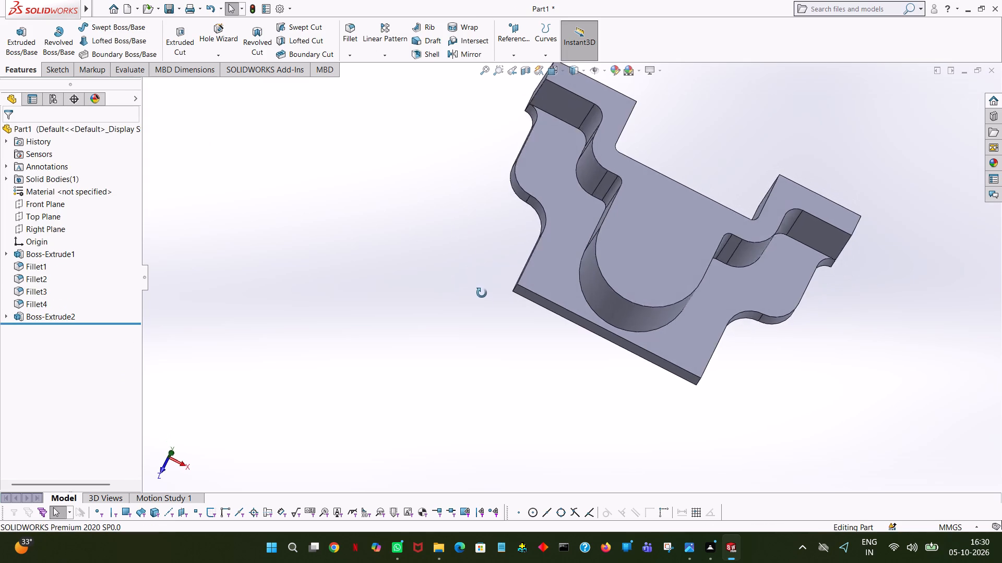
middle_drag(482, 293, 472, 333)
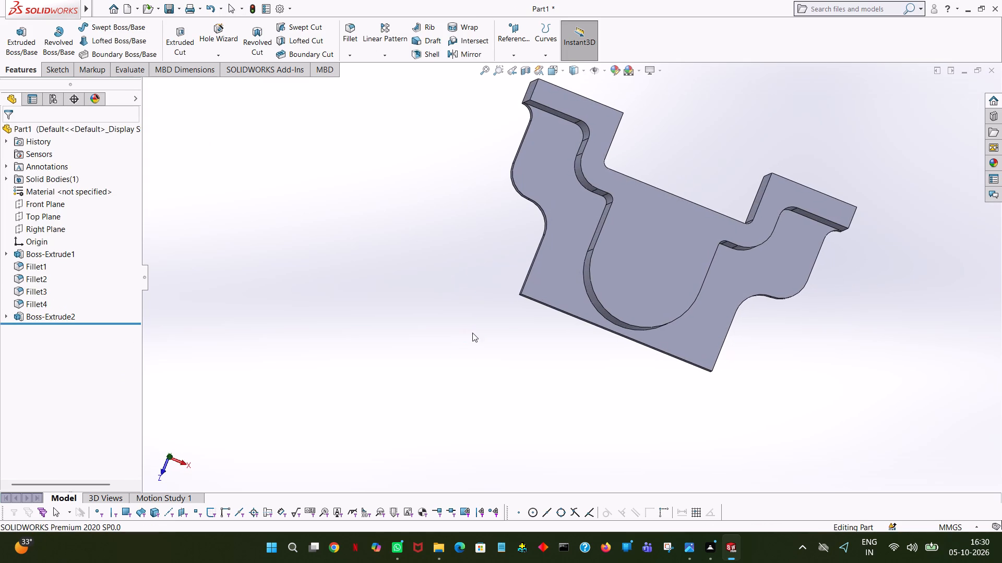
On the end face of the 35 mm boss, sketch a 25 mm radius circle concentric with the rounded end.
click(181, 36)
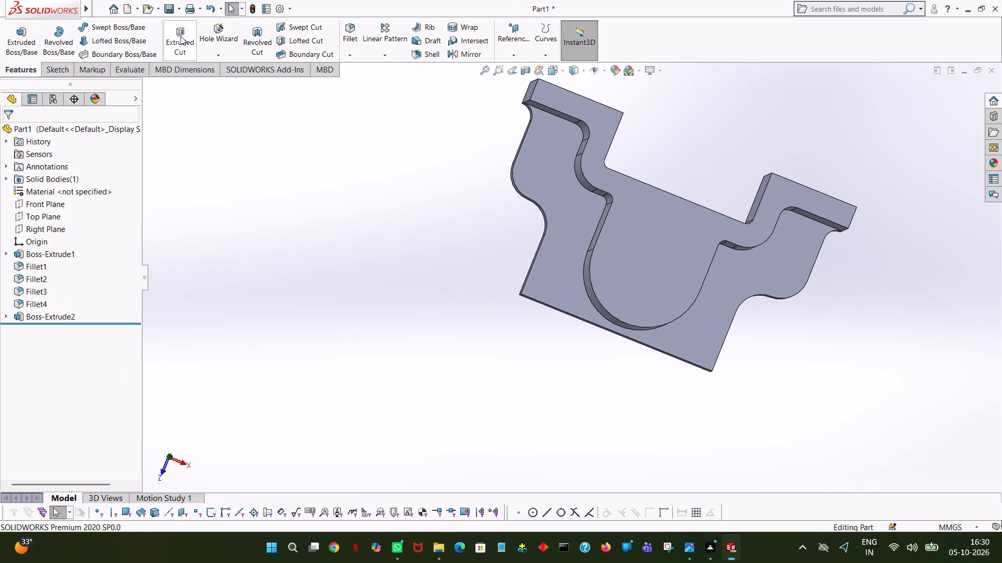
click(661, 254)
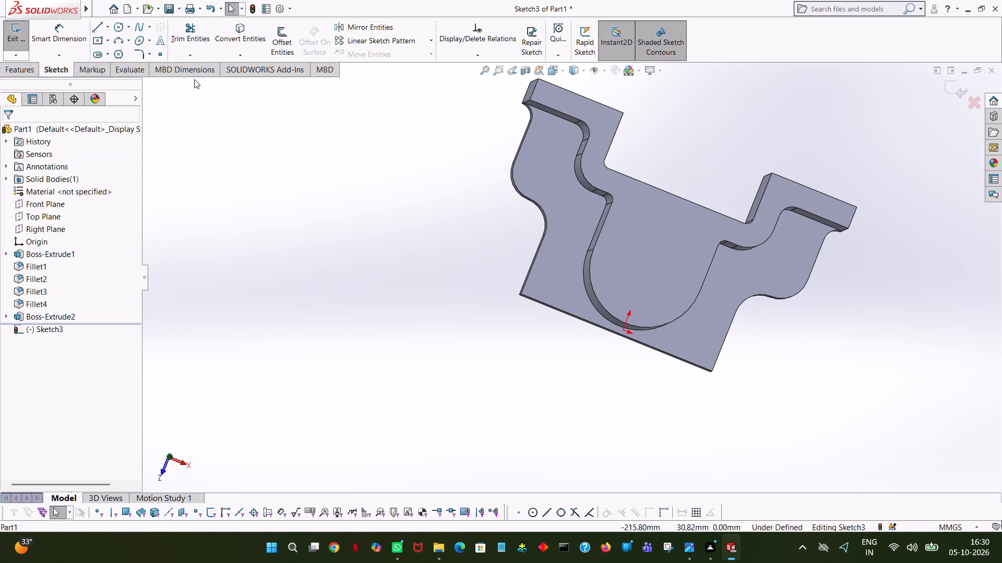
click(565, 67)
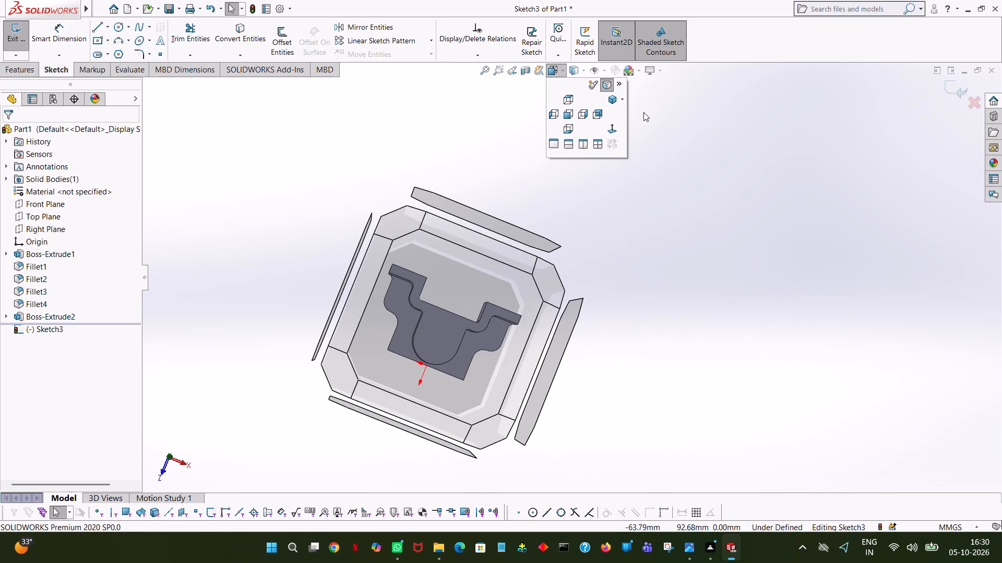
click(611, 125)
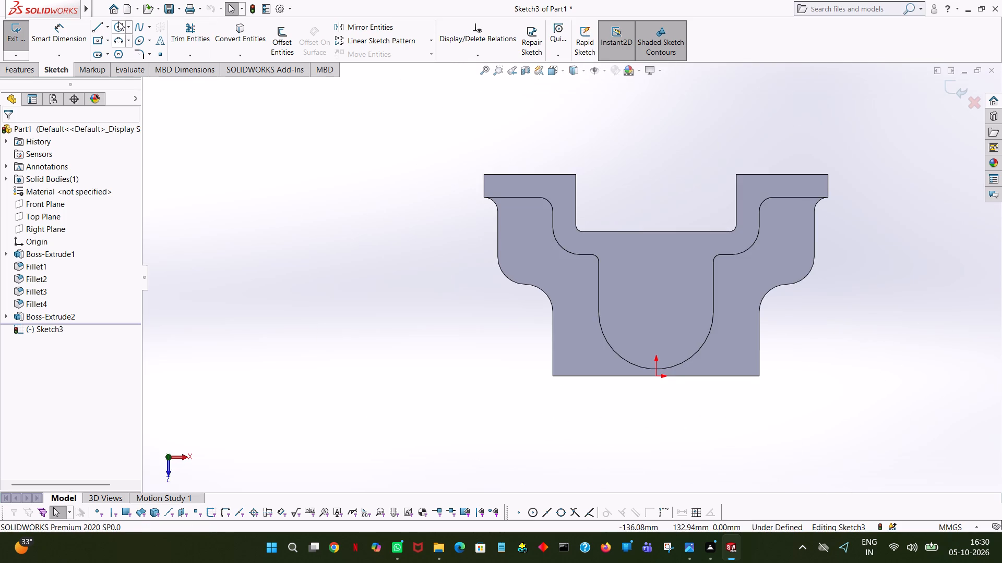
click(118, 21)
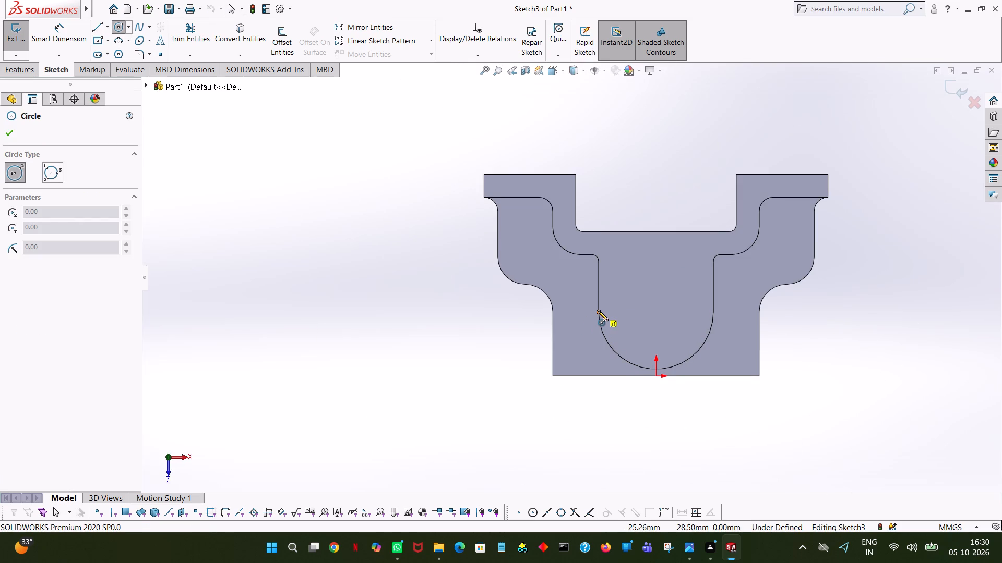
click(657, 311)
click(685, 360)
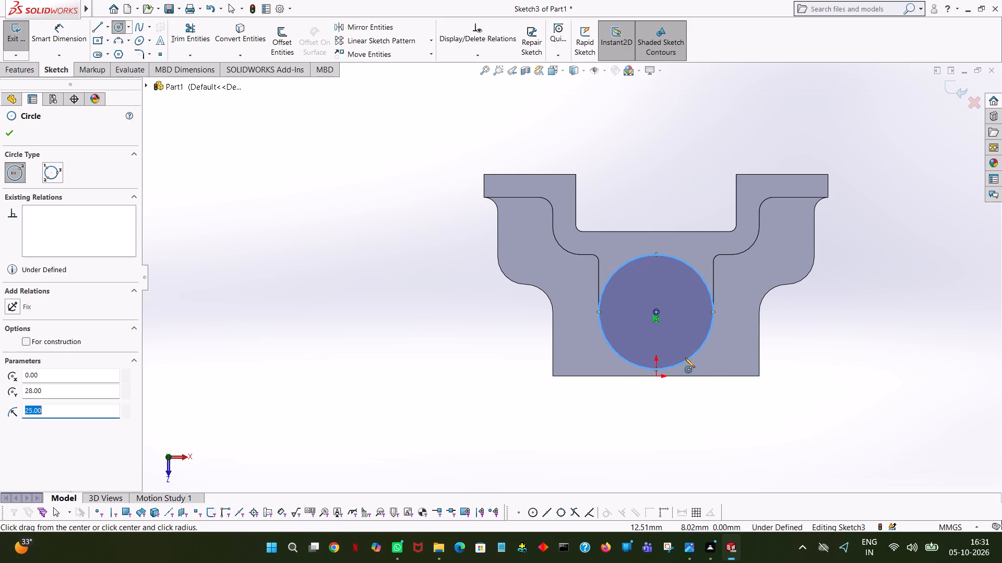
right_click(685, 358)
click(713, 369)
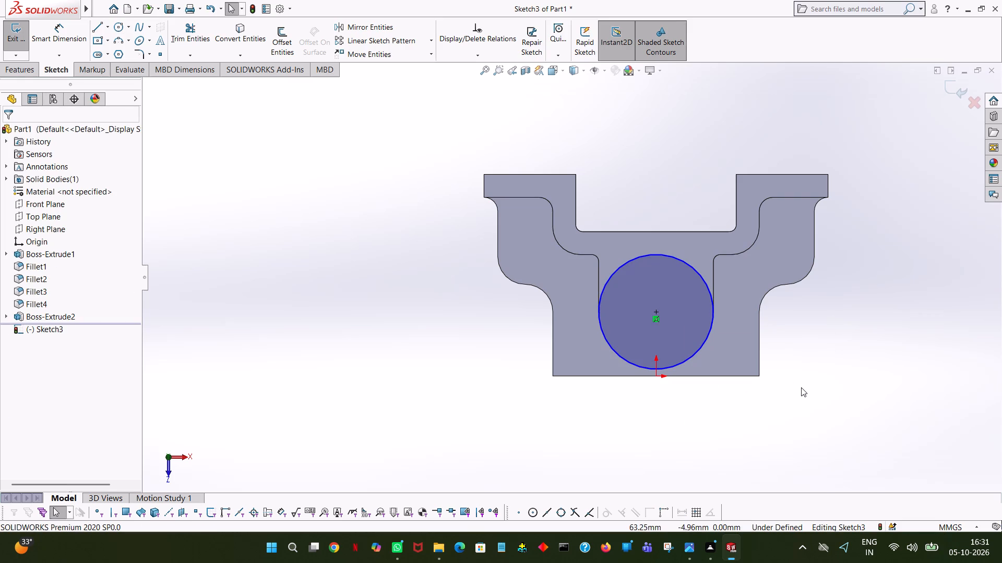
Extrude the 25 mm radius circle 10 mm outward as a blind boss merged with the body.
middle_drag(854, 366, 832, 267)
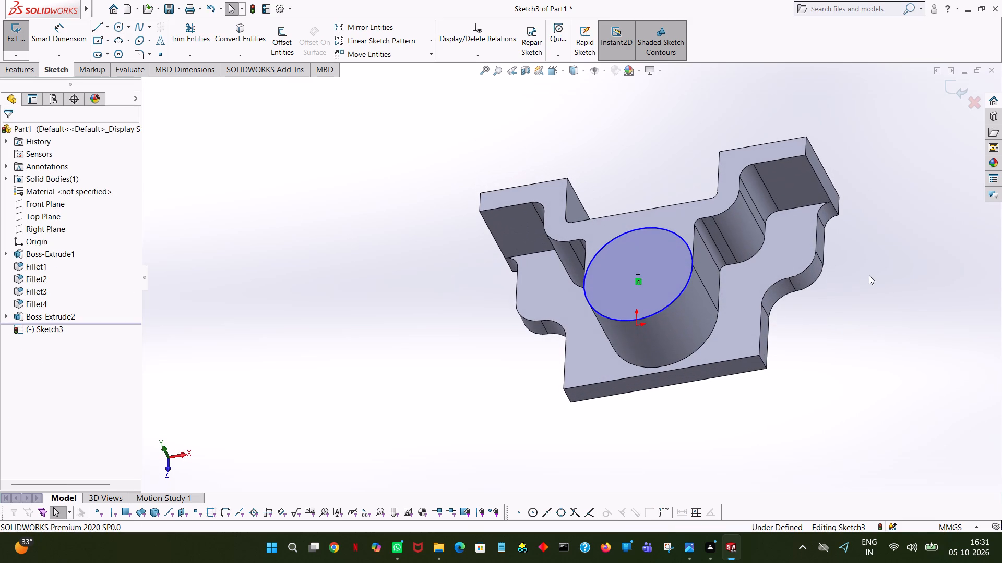
click(14, 74)
click(16, 45)
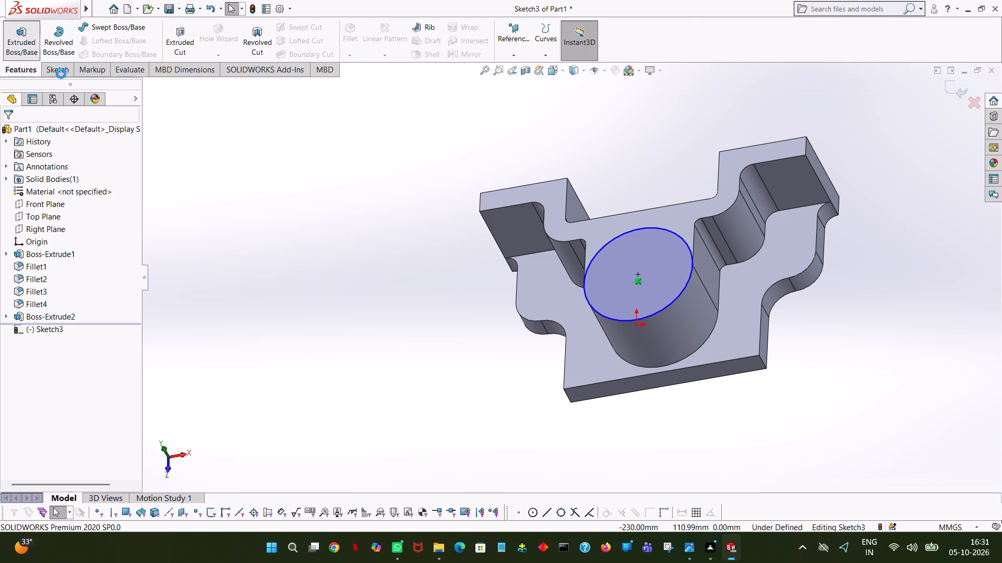
text(10)
key(Return)
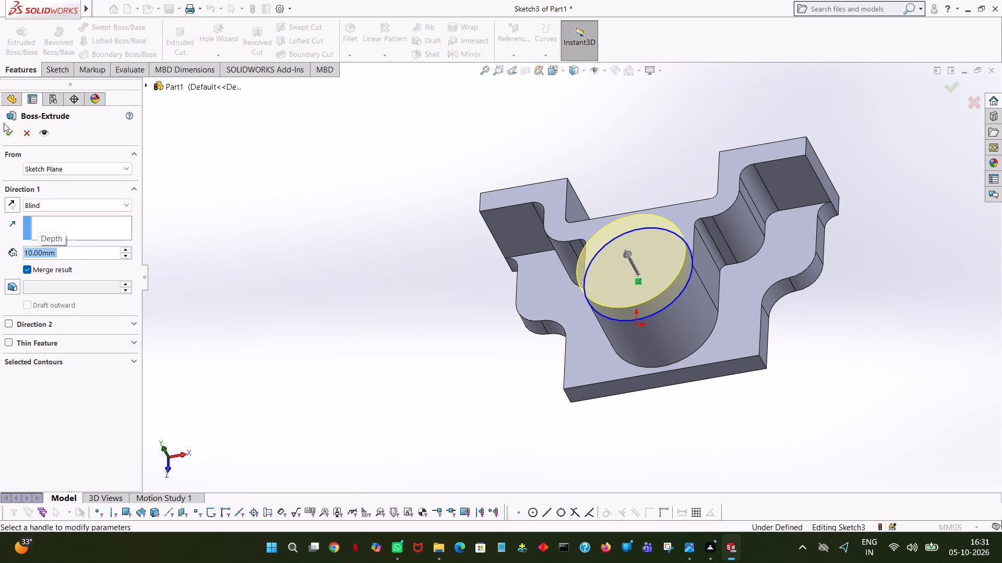
click(10, 136)
click(419, 191)
middle_drag(442, 179, 450, 188)
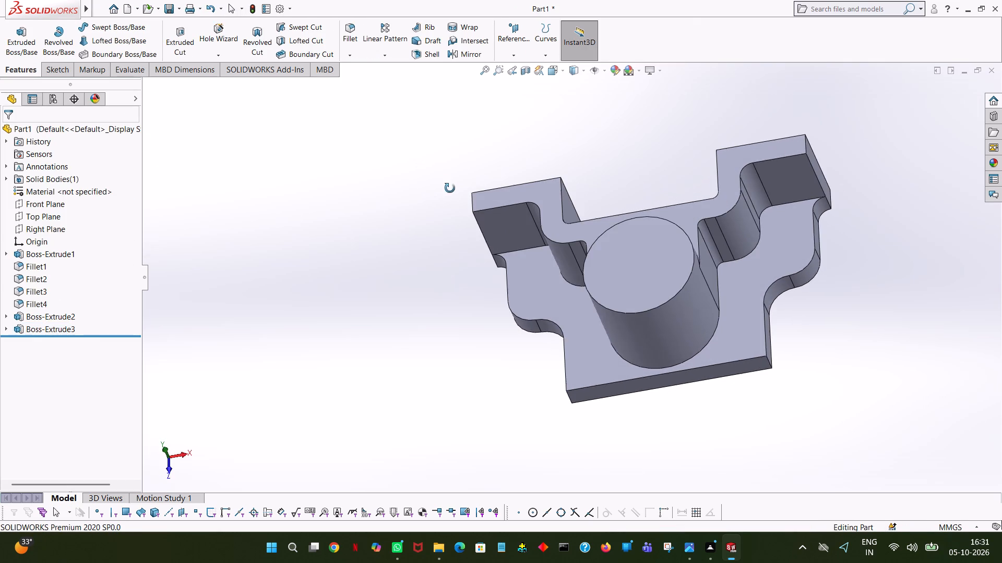
middle_drag(450, 188, 450, 188)
Start an Extruded Cut sketch on the circular end face of the cylindrical boss, viewed normal to the face.
click(178, 44)
click(603, 266)
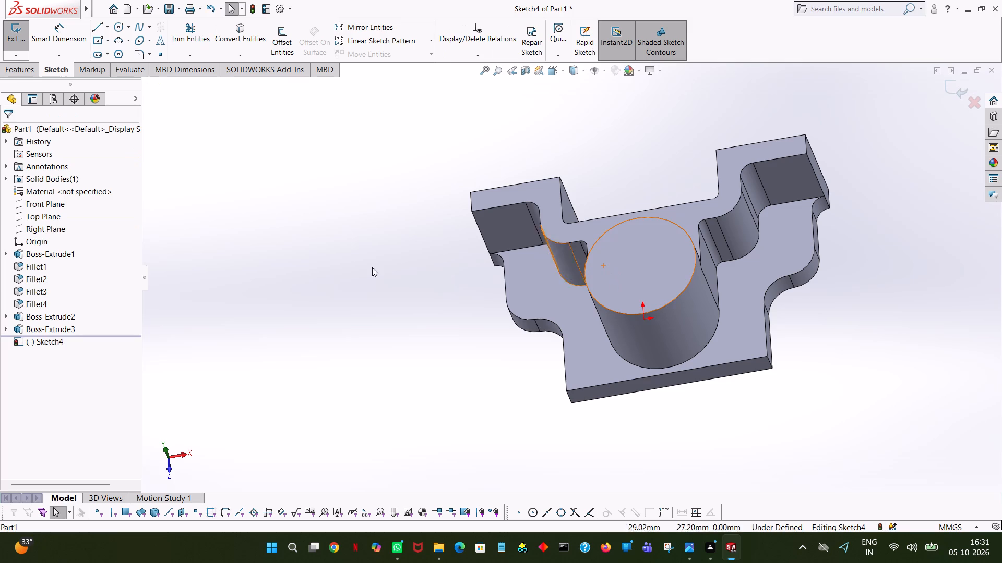
click(565, 67)
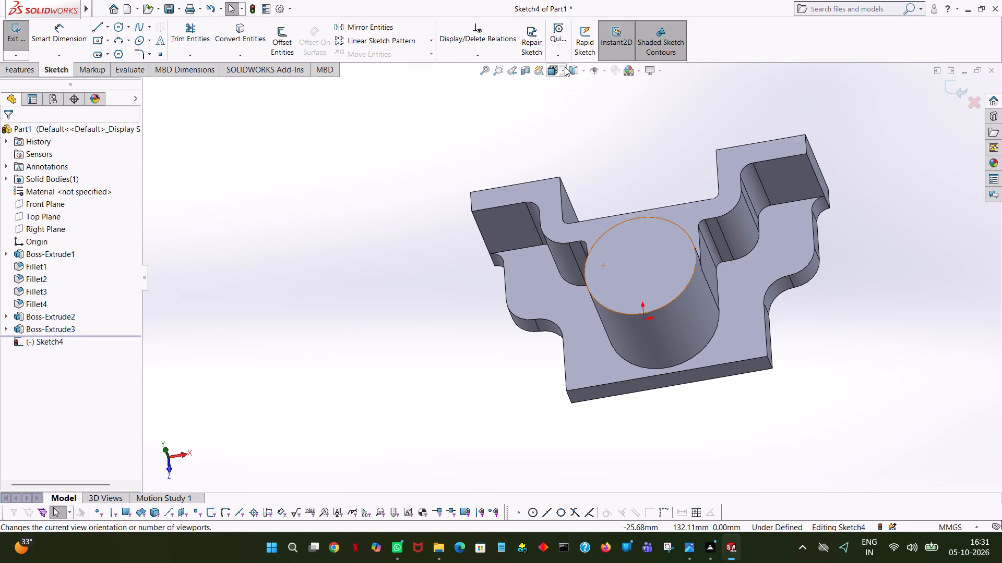
click(609, 125)
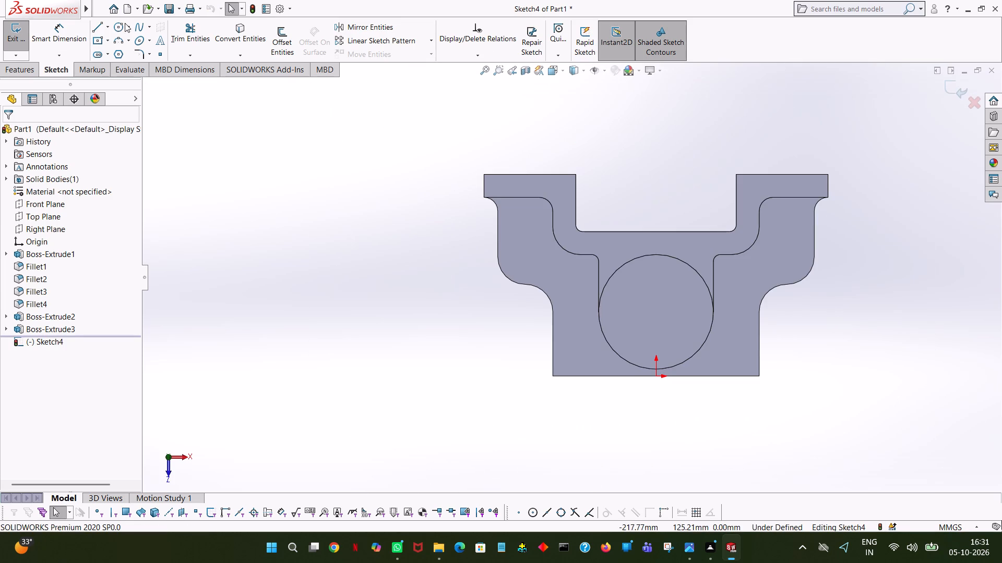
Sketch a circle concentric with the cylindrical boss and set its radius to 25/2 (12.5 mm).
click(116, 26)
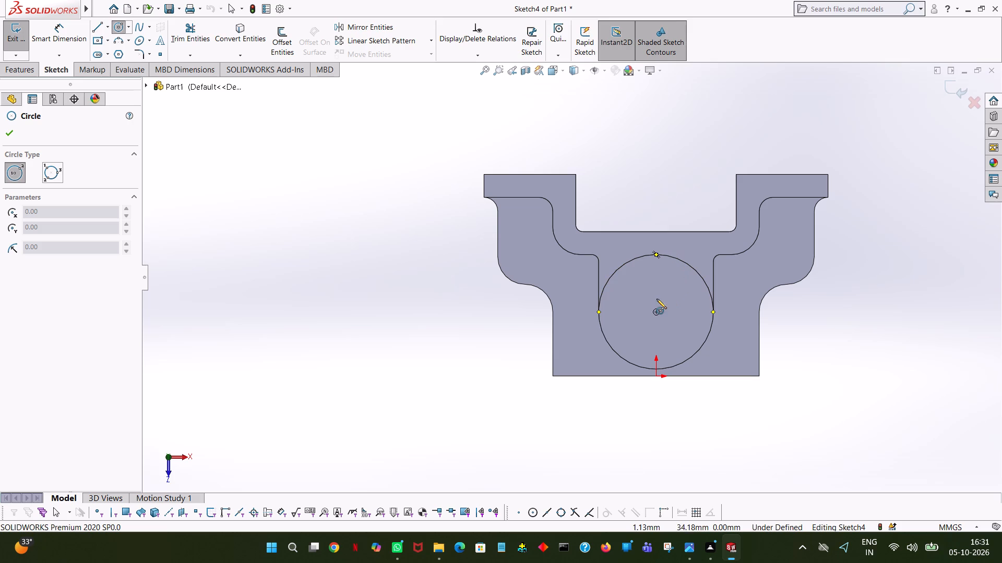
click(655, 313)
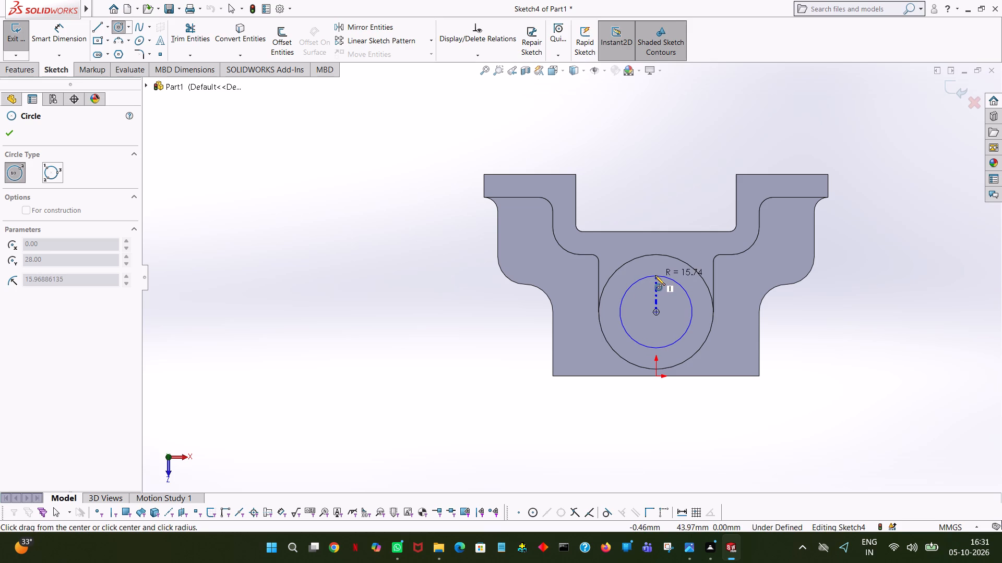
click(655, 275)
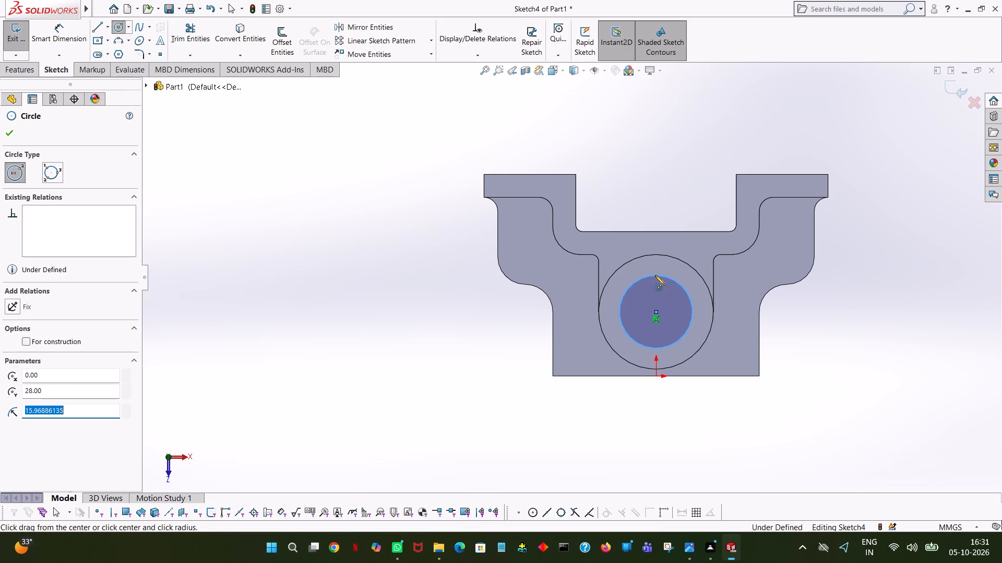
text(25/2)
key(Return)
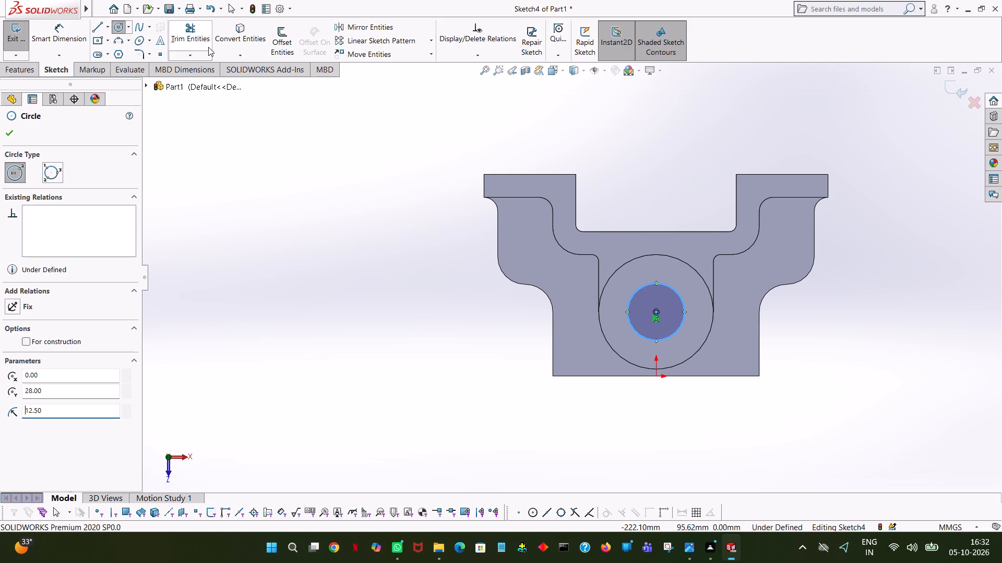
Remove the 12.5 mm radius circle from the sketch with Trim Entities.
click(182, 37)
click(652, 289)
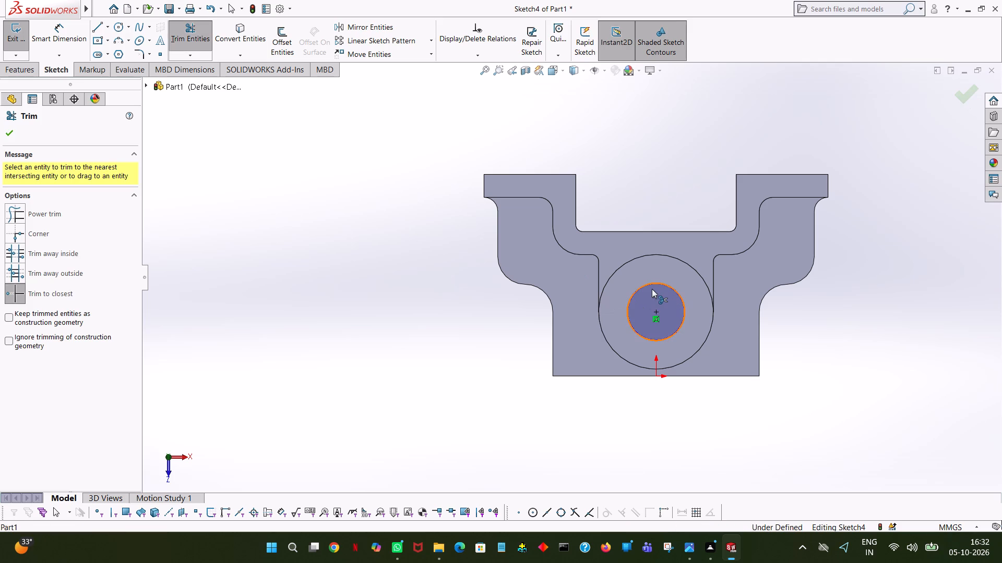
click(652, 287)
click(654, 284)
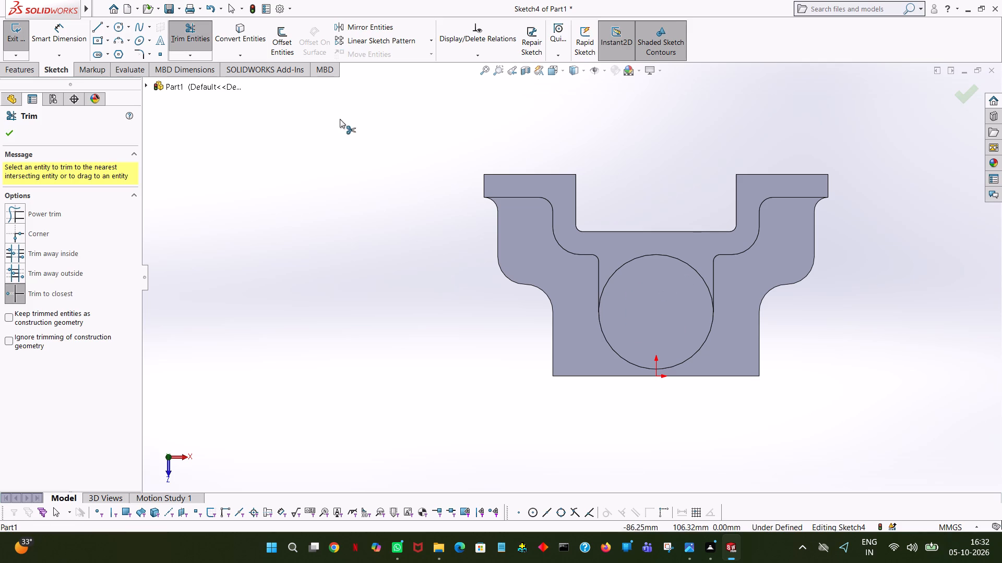
Sketch a circle concentric with the cylindrical boss on its end face and set its radius to 16 mm.
click(117, 25)
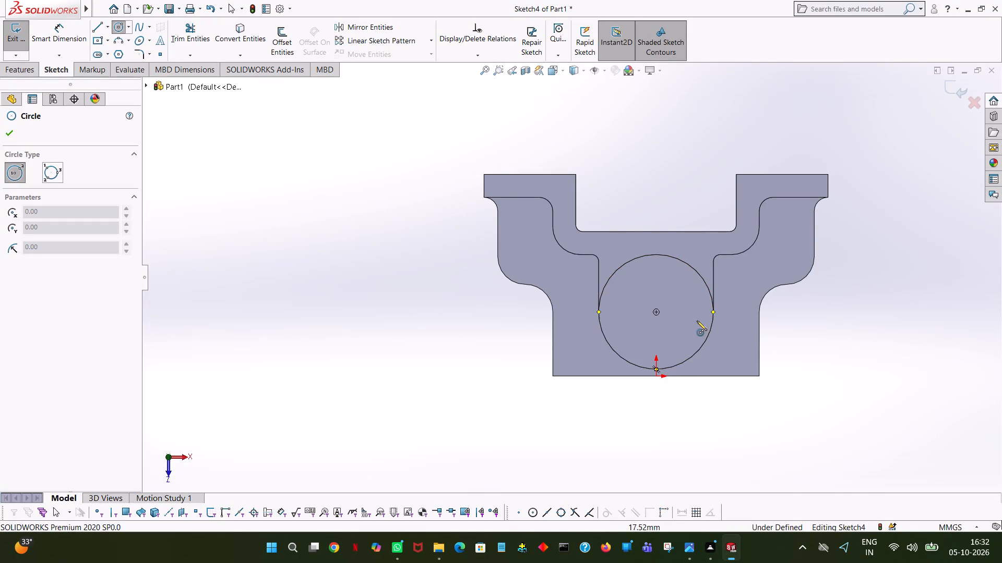
click(656, 311)
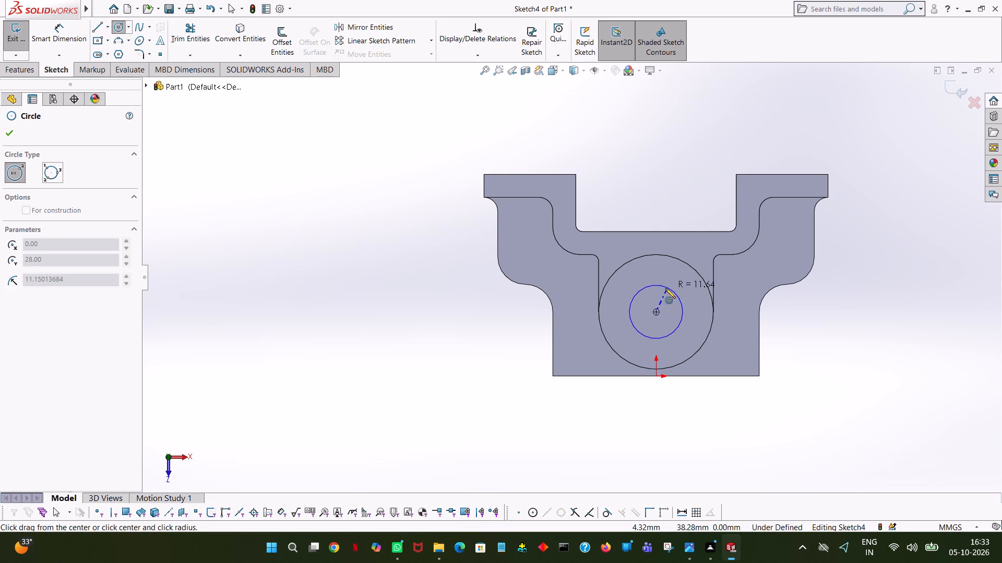
click(665, 288)
text(16)
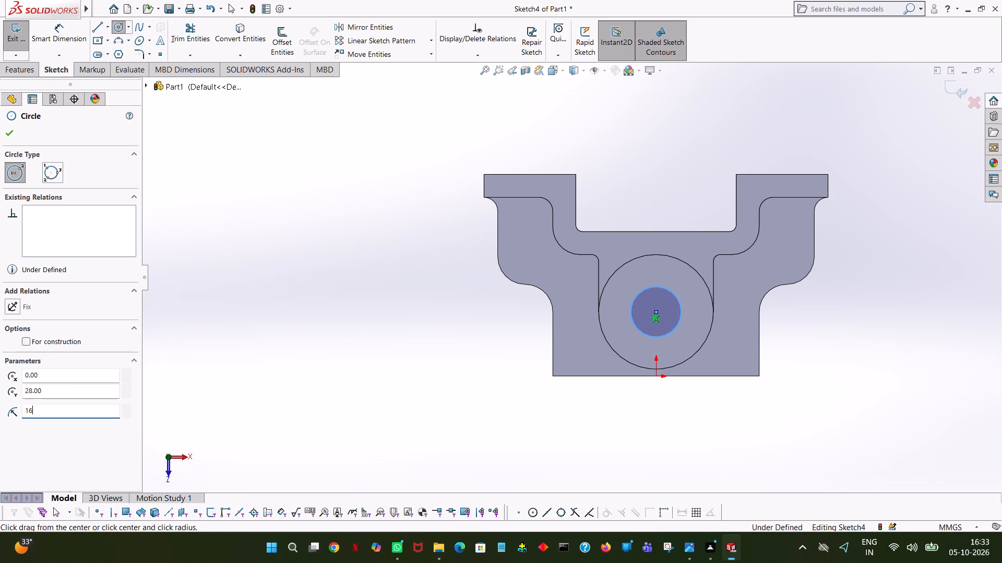
key(Return)
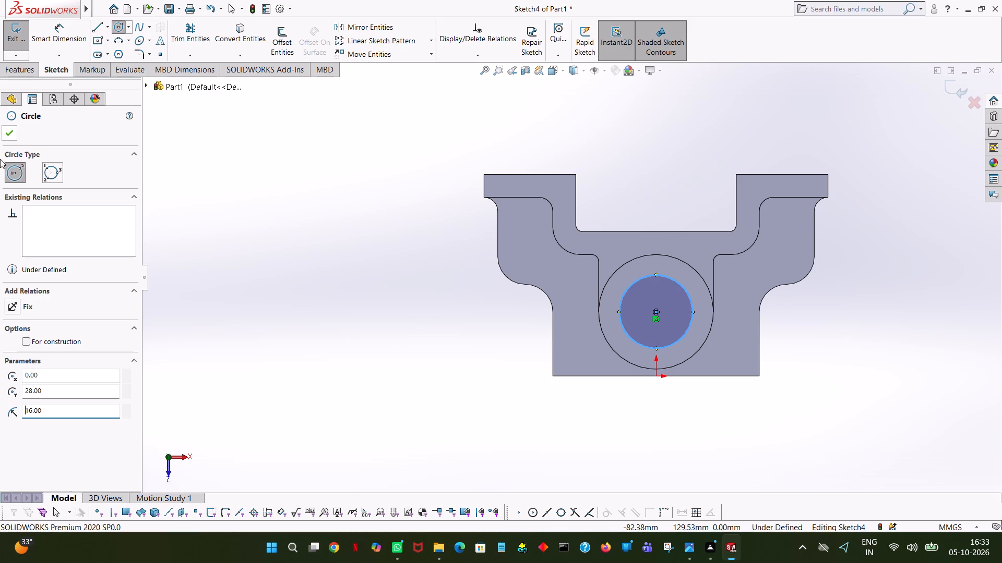
click(7, 131)
Cut the 16 mm radius circle through the boss and base plate as a blind Extruded Cut 262 mm deep.
click(18, 76)
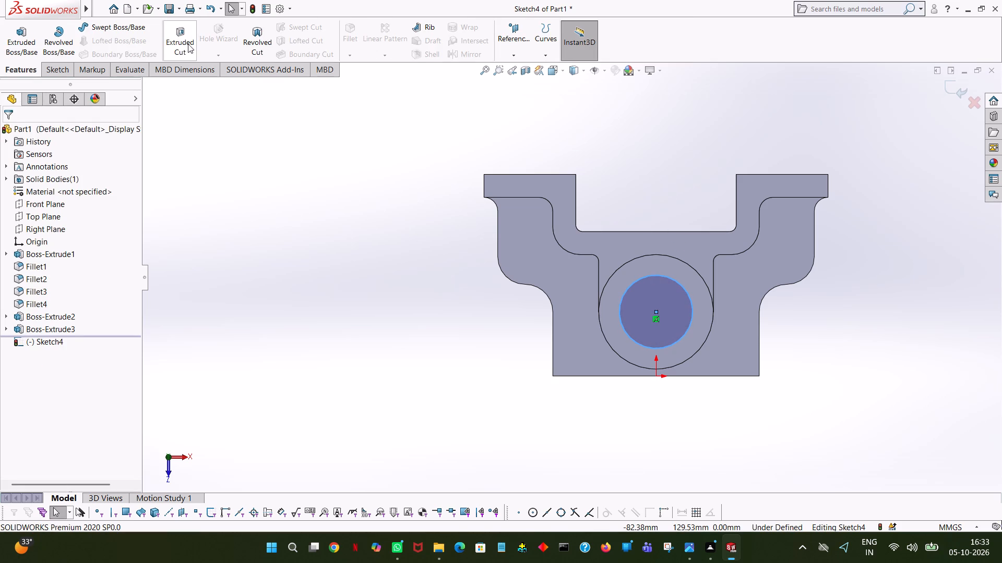
click(188, 44)
middle_drag(695, 440, 786, 226)
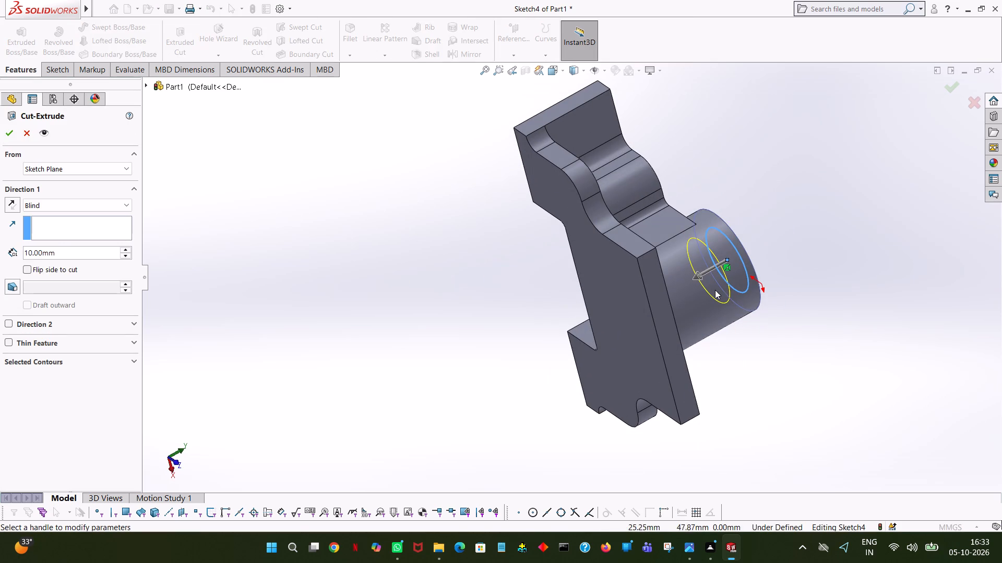
drag(700, 278, 217, 458)
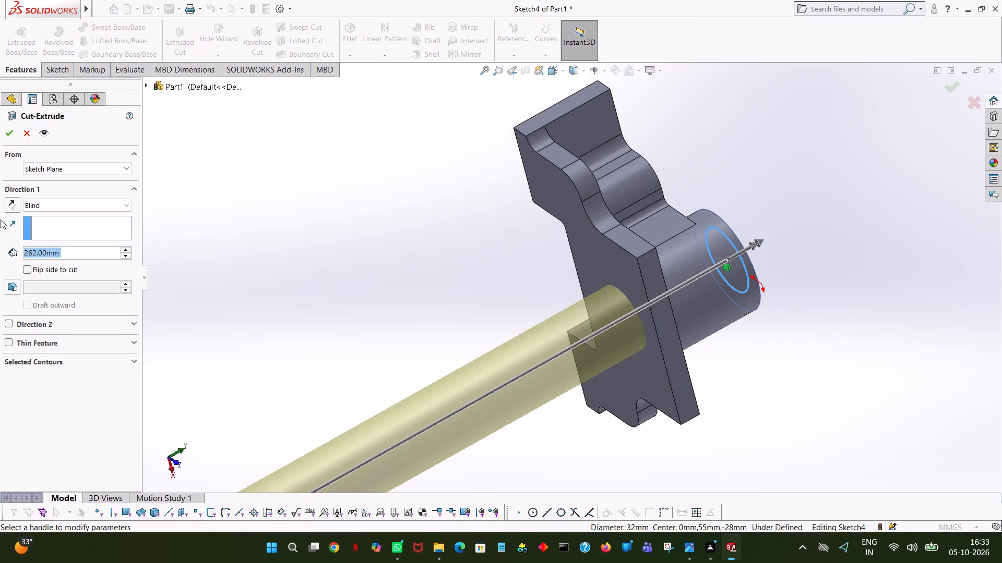
click(13, 130)
click(346, 237)
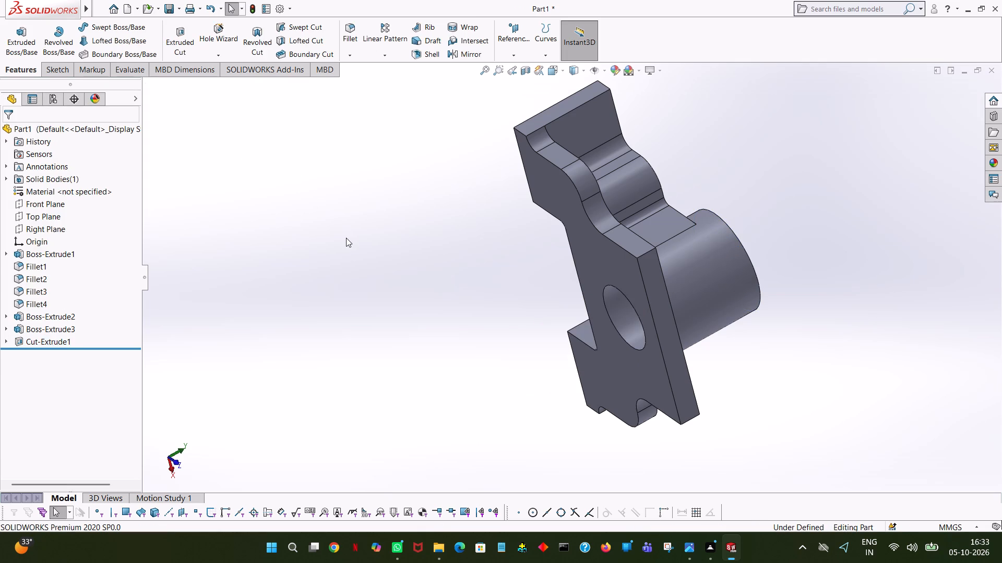
Examine the bracket from several sides, including the bore through the cylindrical boss and the underside of the base plate.
middle_drag(318, 251, 119, 332)
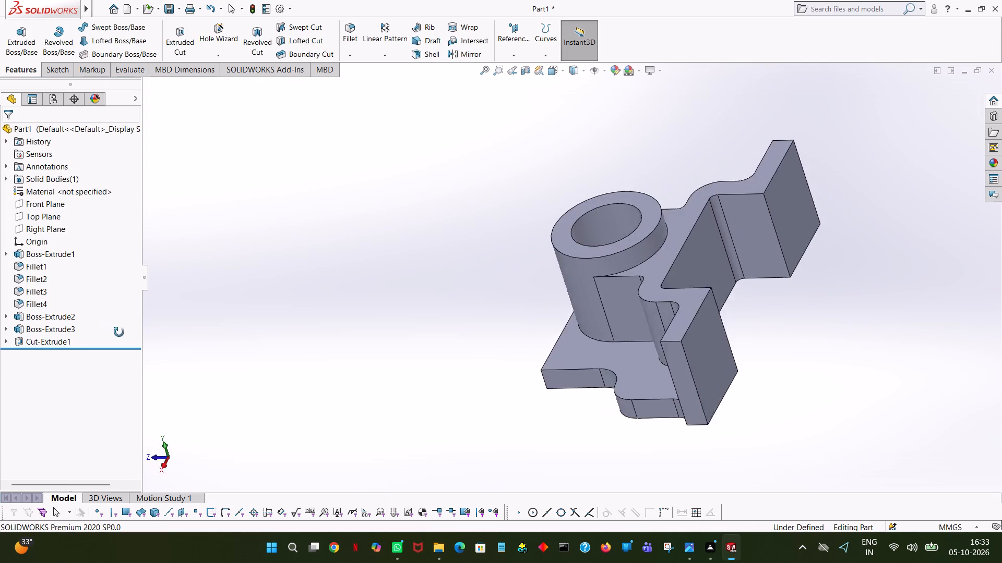
middle_drag(119, 332, 361, 181)
middle_drag(868, 376, 921, 254)
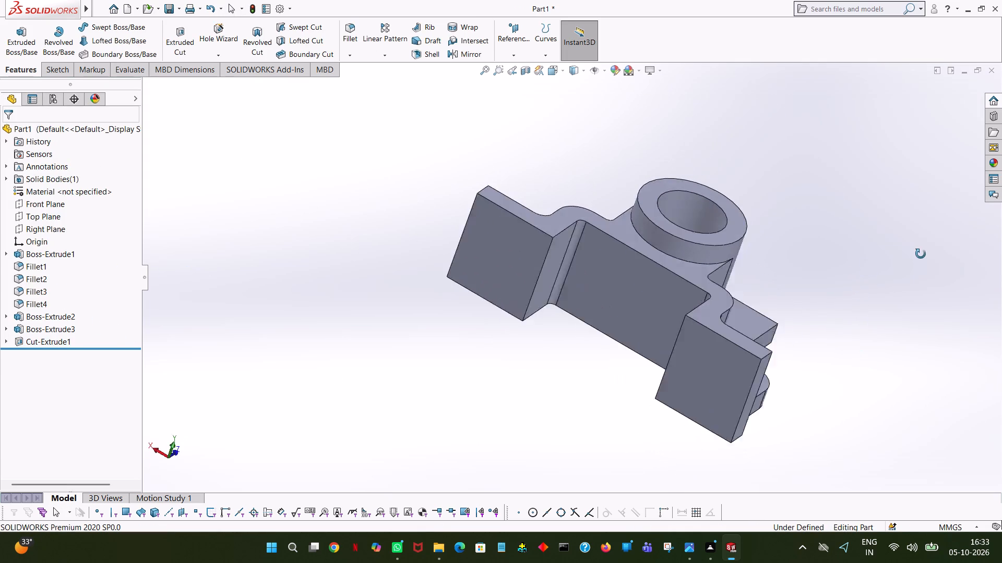
middle_drag(921, 254, 808, 209)
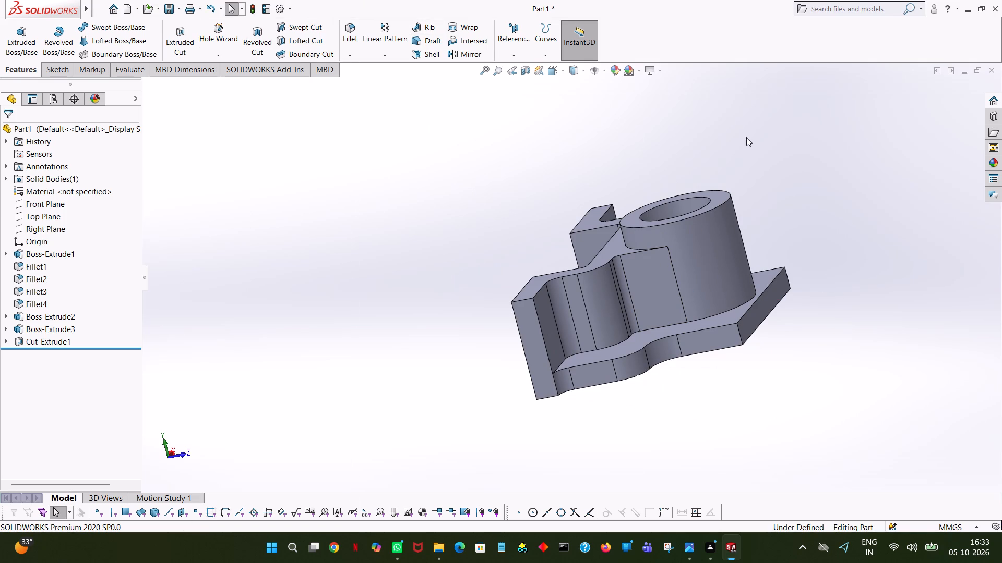
middle_drag(845, 346, 861, 121)
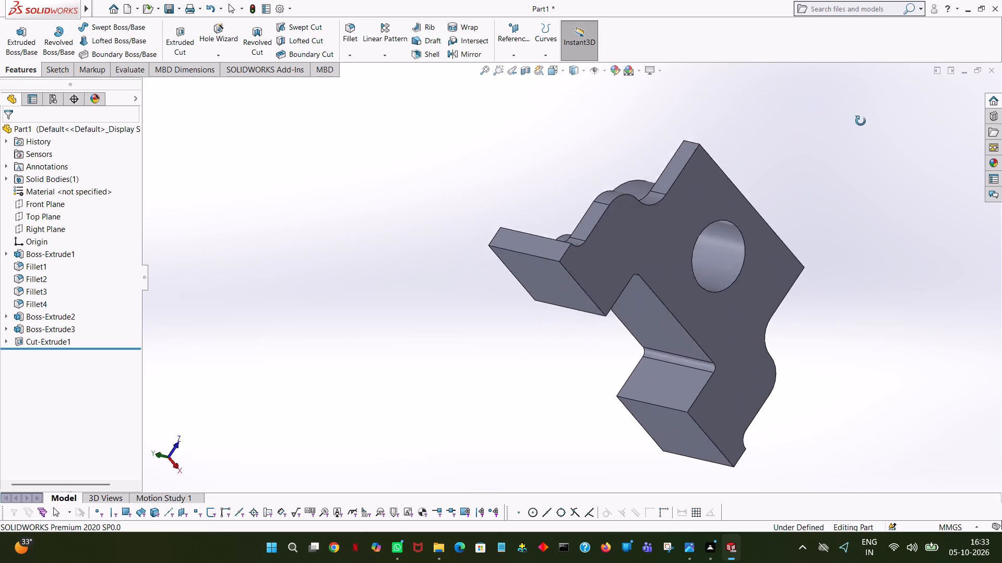
middle_drag(861, 121, 913, 218)
middle_drag(864, 321, 950, 360)
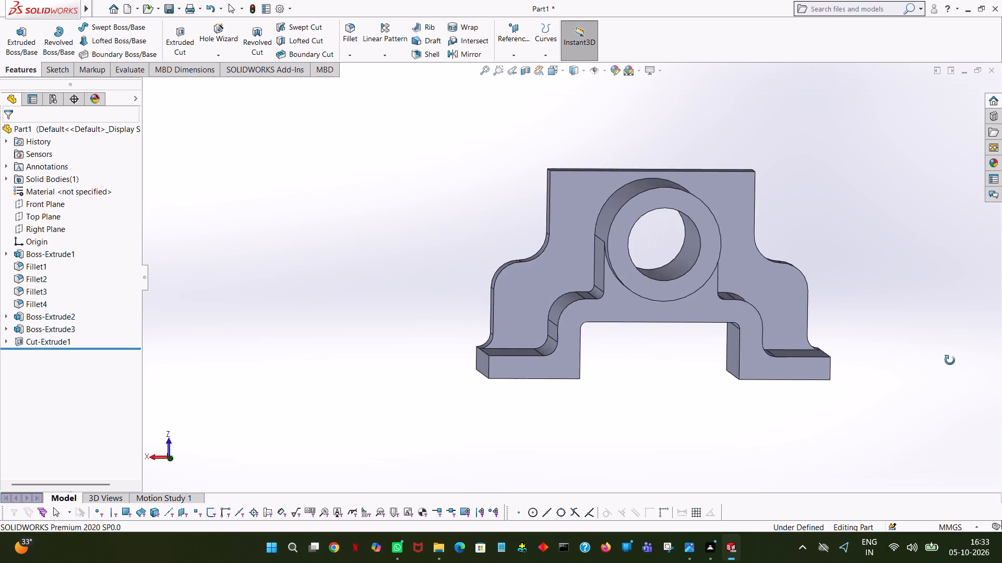
middle_drag(950, 360, 953, 353)
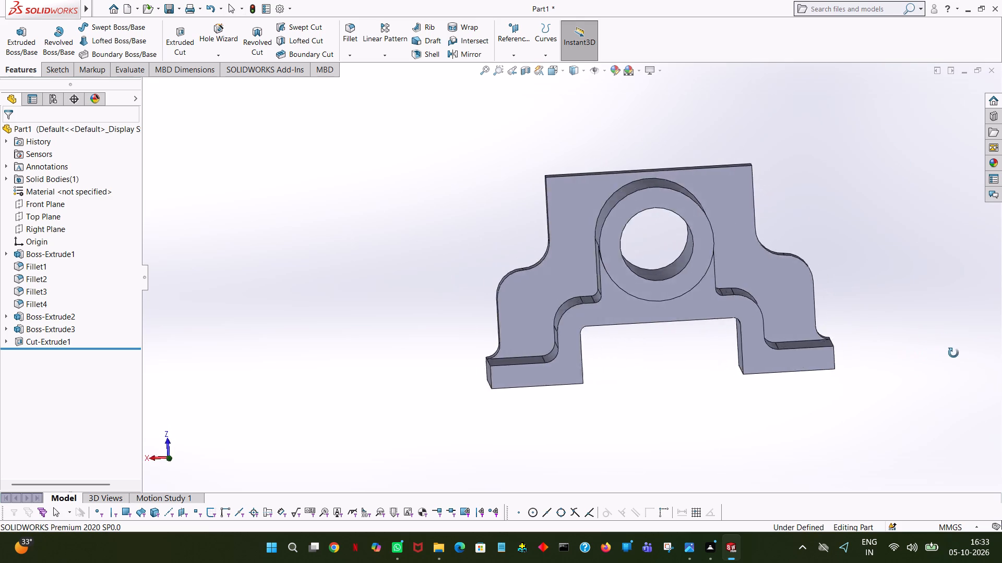
middle_drag(953, 353, 911, 224)
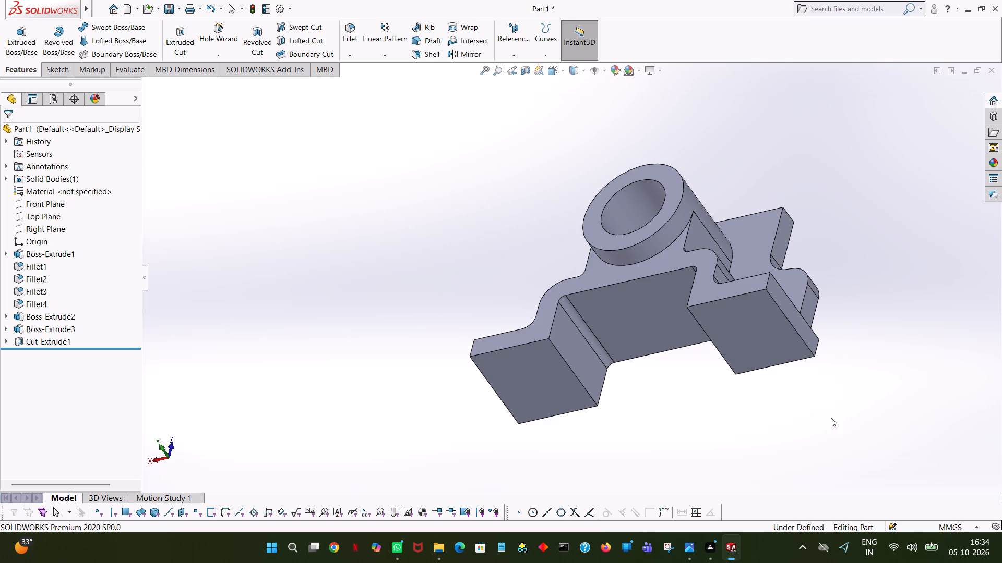
middle_drag(567, 371, 569, 353)
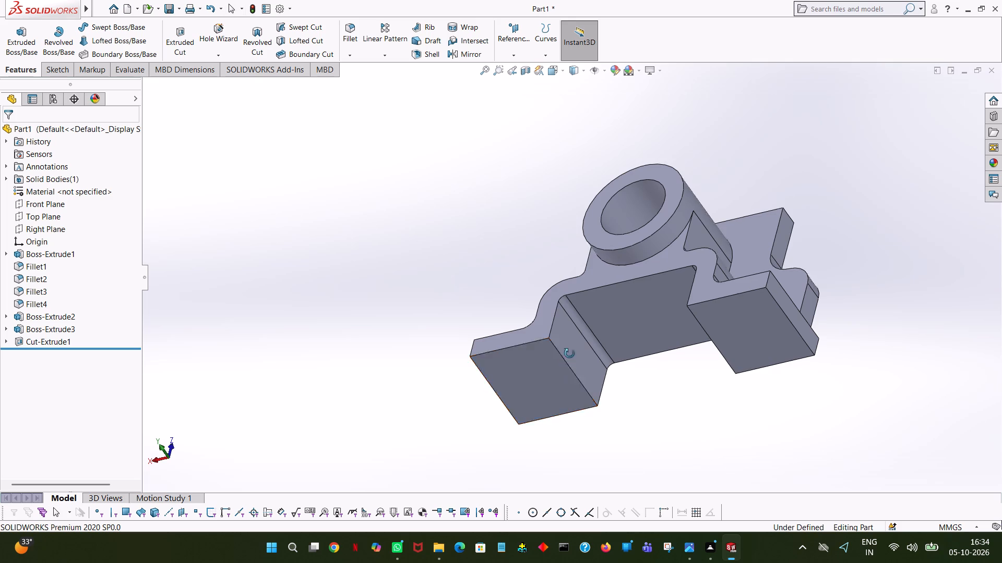
middle_drag(569, 353, 483, 292)
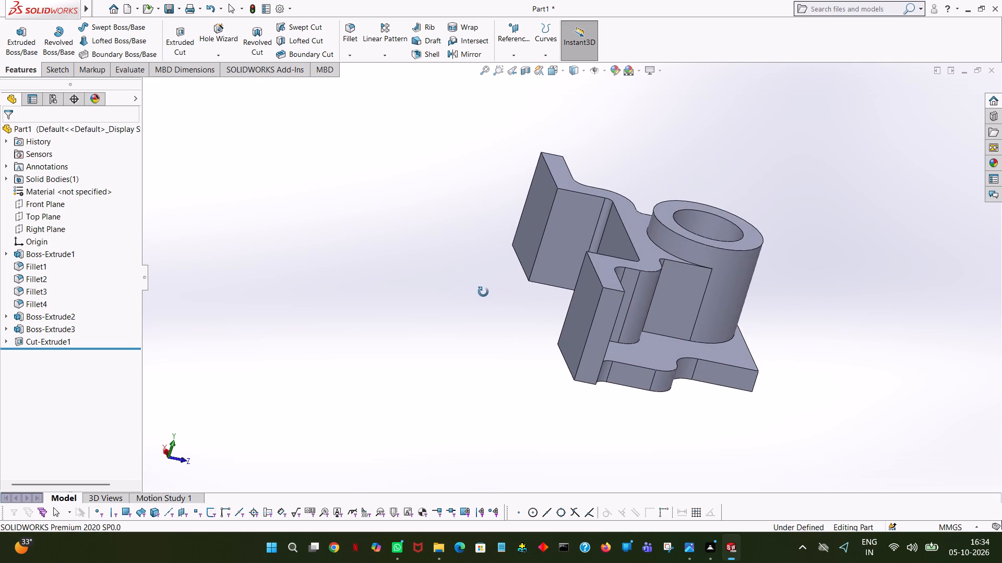
middle_drag(483, 292, 486, 300)
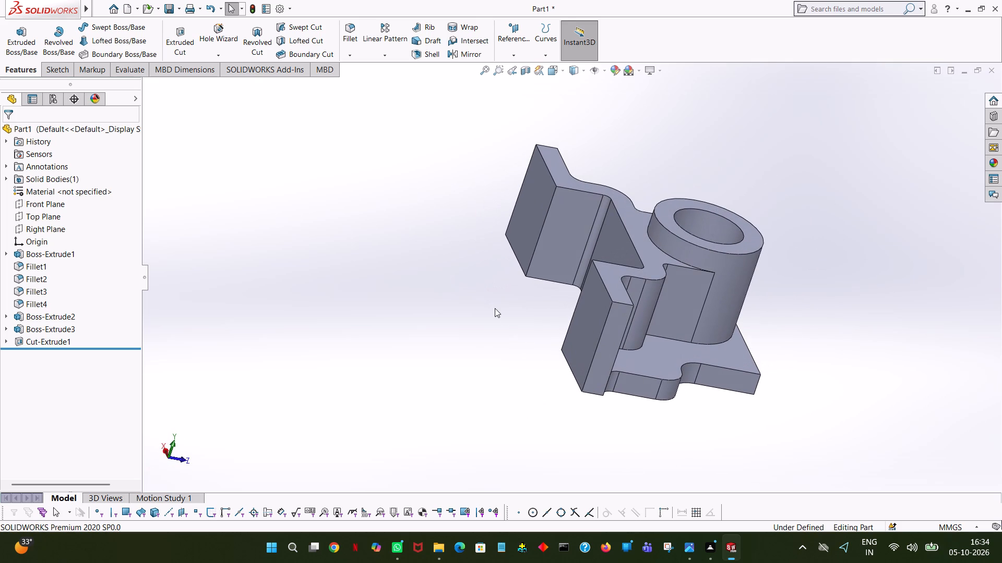
key(ctrl+7)
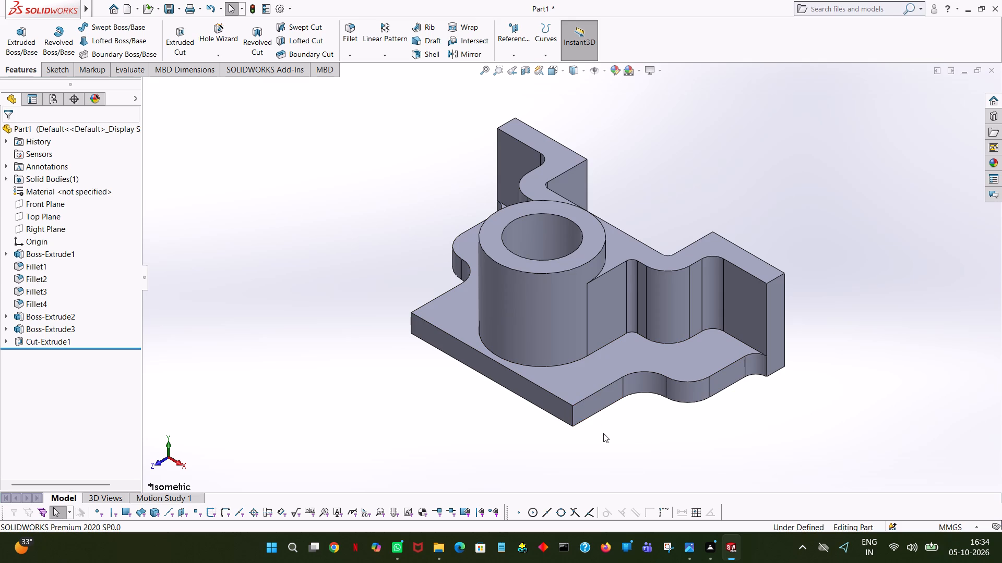
Start an Extruded Boss sketch on the flat side face of the base plate, viewed normal to the face.
middle_drag(601, 433, 550, 380)
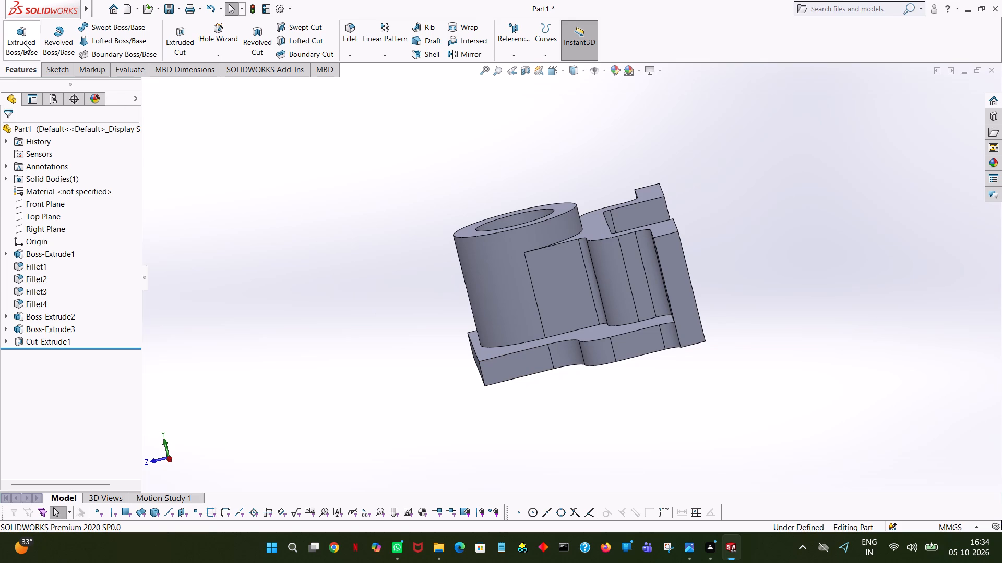
click(29, 44)
click(509, 363)
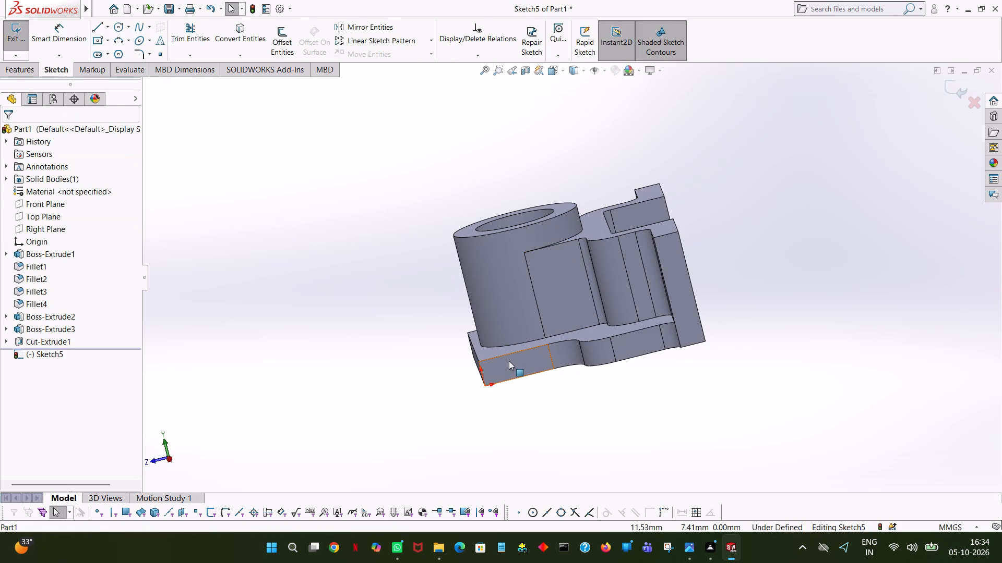
click(563, 70)
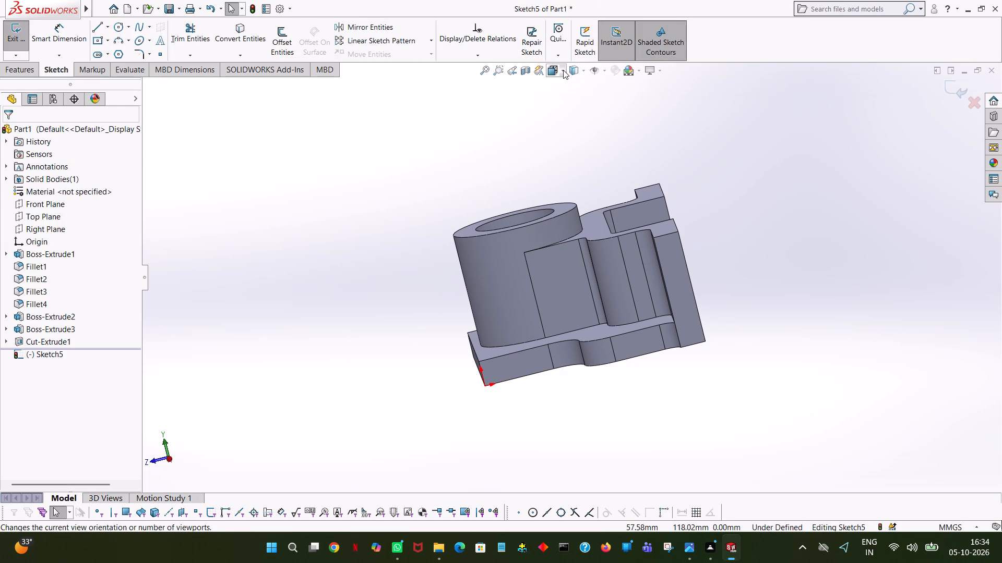
click(610, 128)
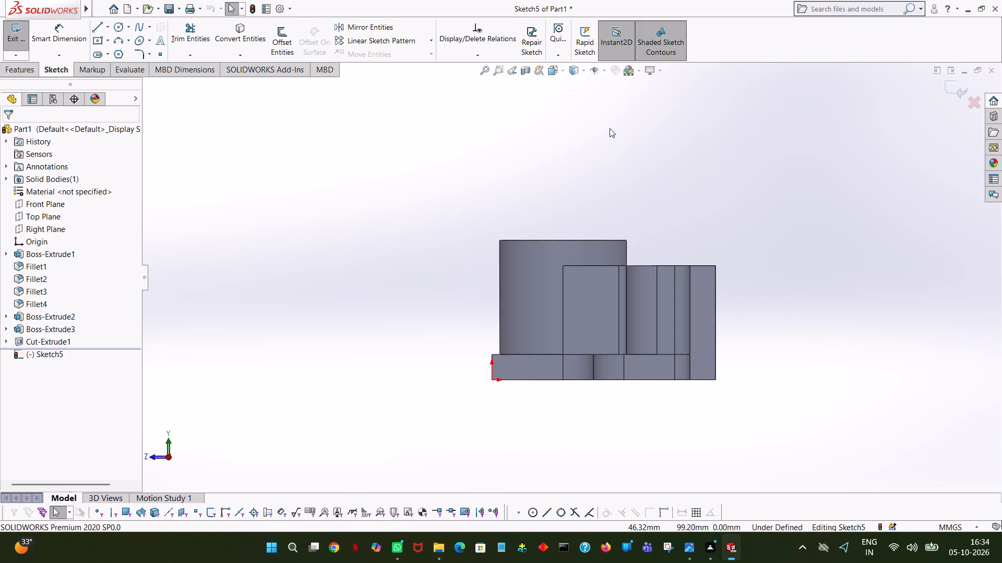
Sketch a horizontal line from the sketch origin along the base plate's bottom edge and set its length to 28 mm.
click(92, 29)
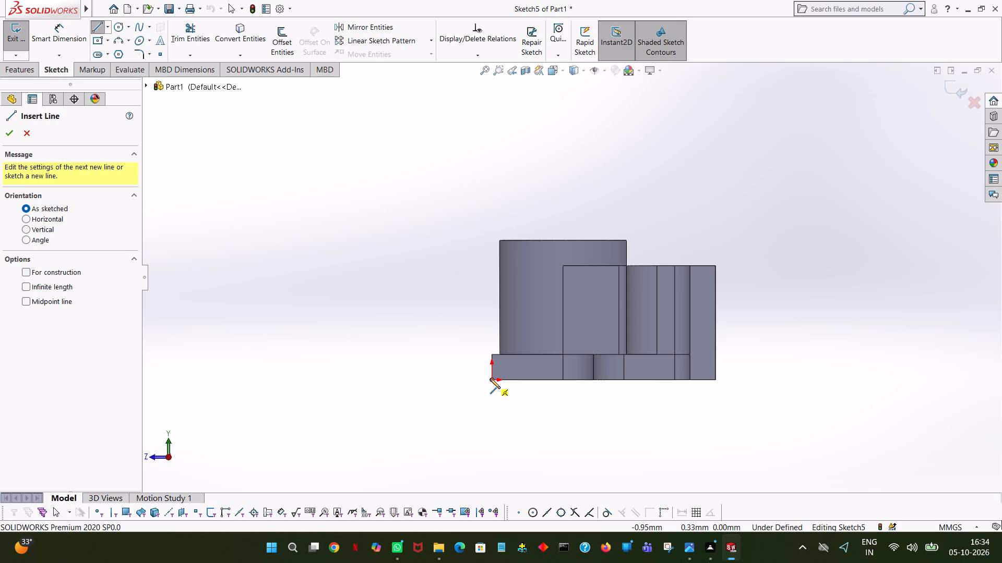
click(490, 378)
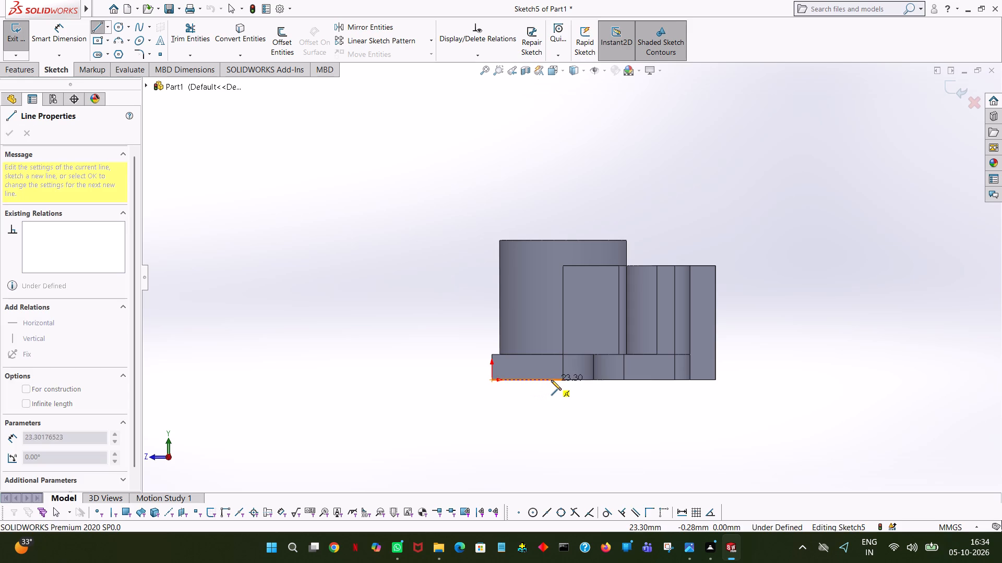
click(551, 380)
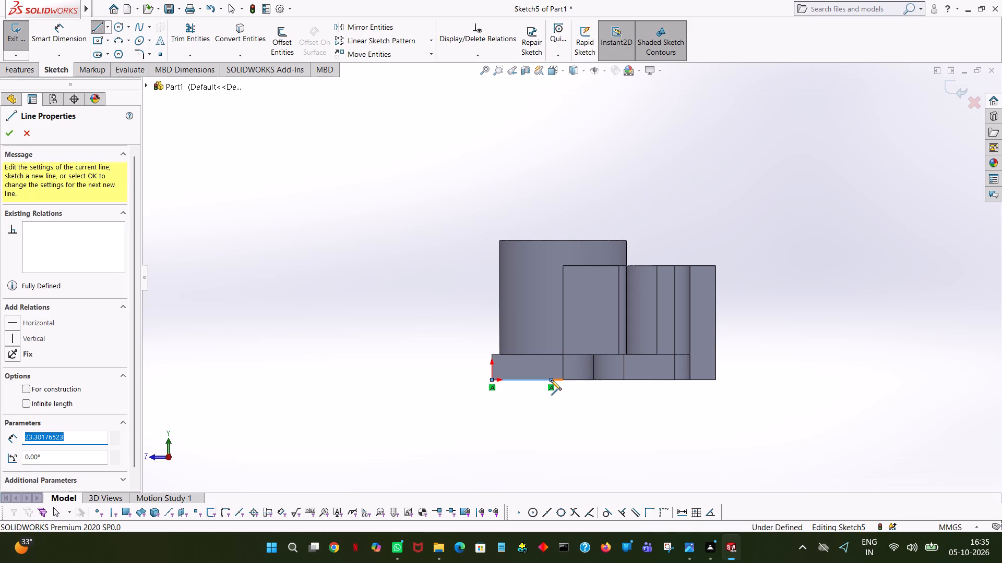
text(28)
key(Return)
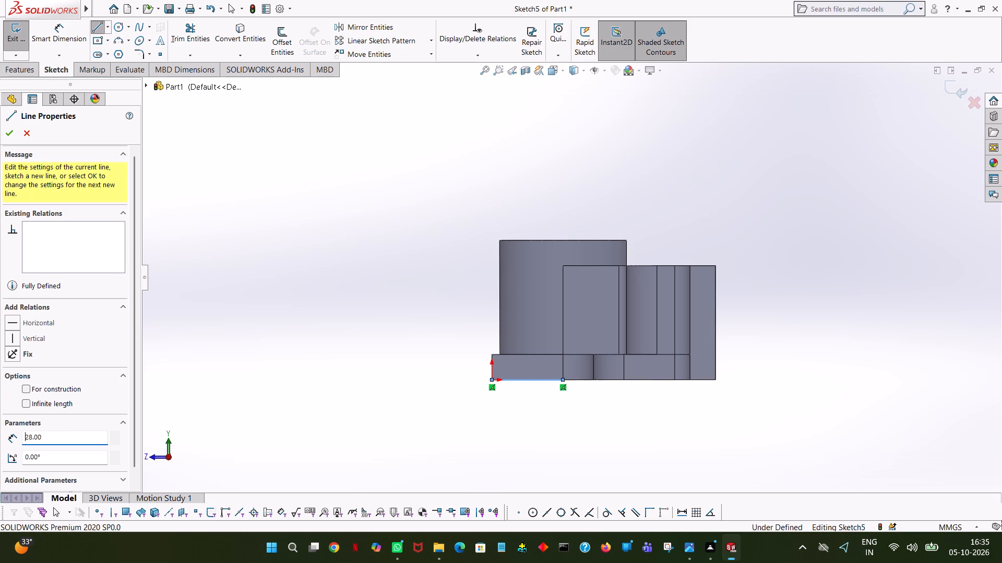
Add a vertical line downward from the end of the 28 mm line, set its length to 56 mm, and end the line chain.
click(562, 458)
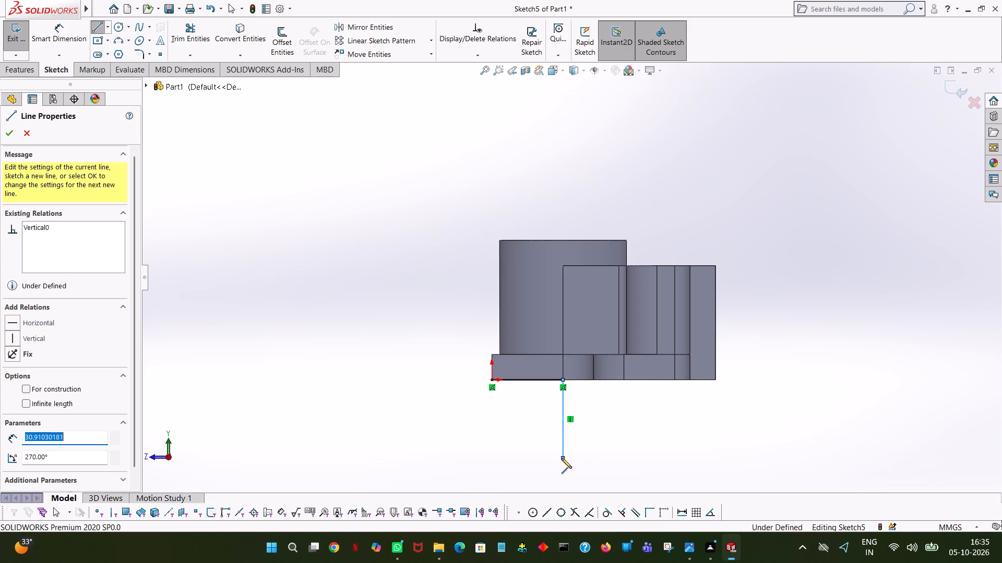
text(56)
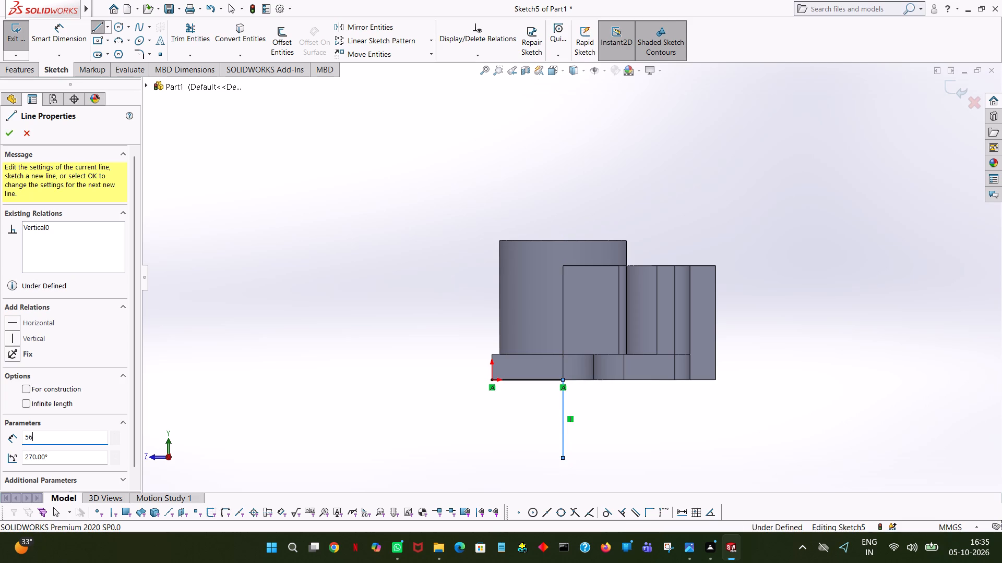
key(Return)
right_click(589, 444)
click(622, 439)
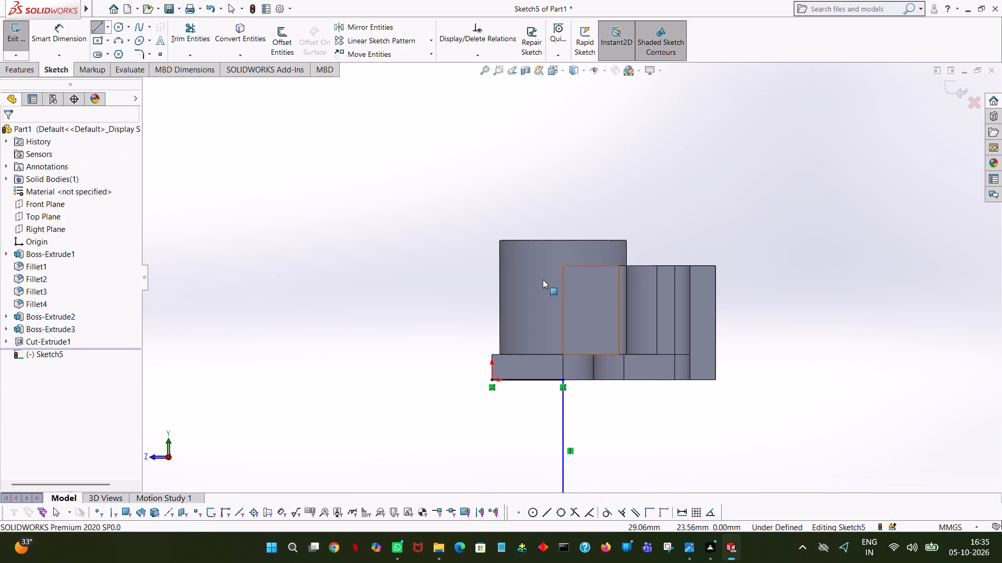
click(565, 70)
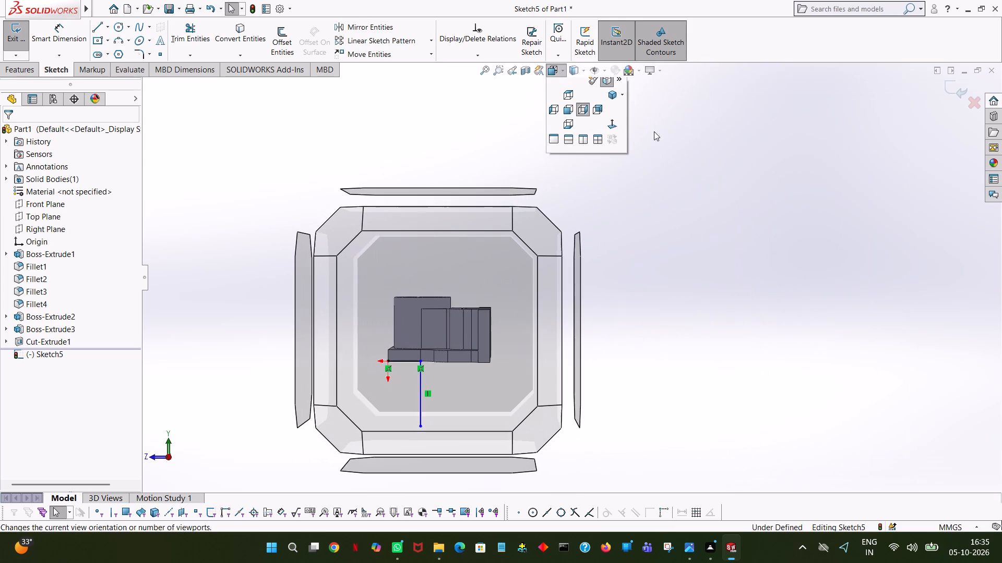
click(613, 126)
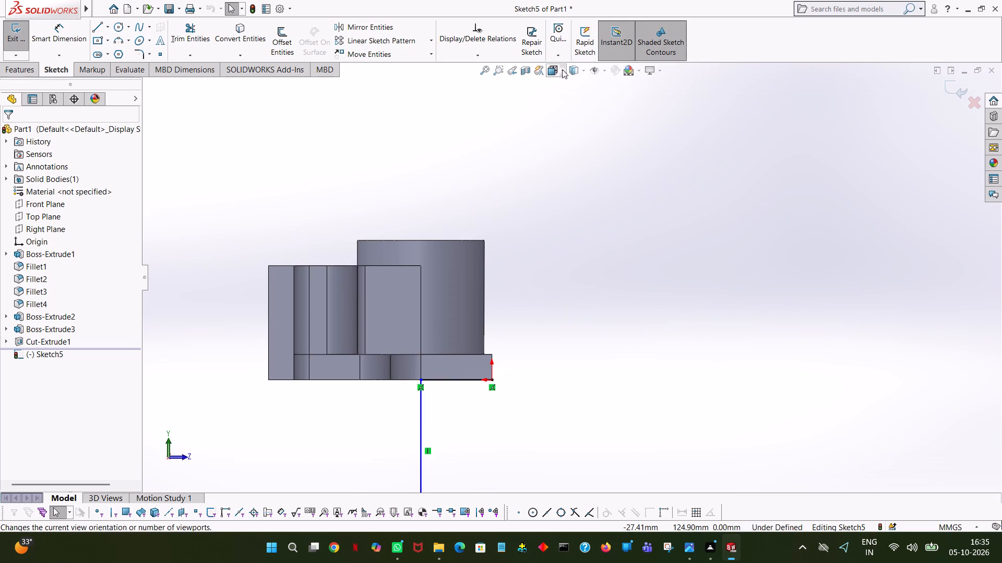
click(565, 72)
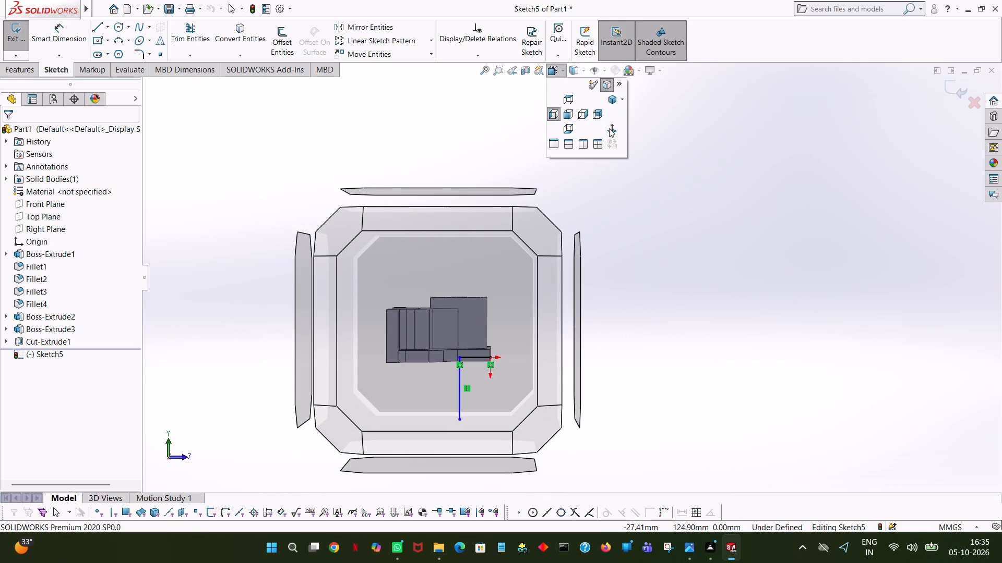
click(609, 128)
click(479, 68)
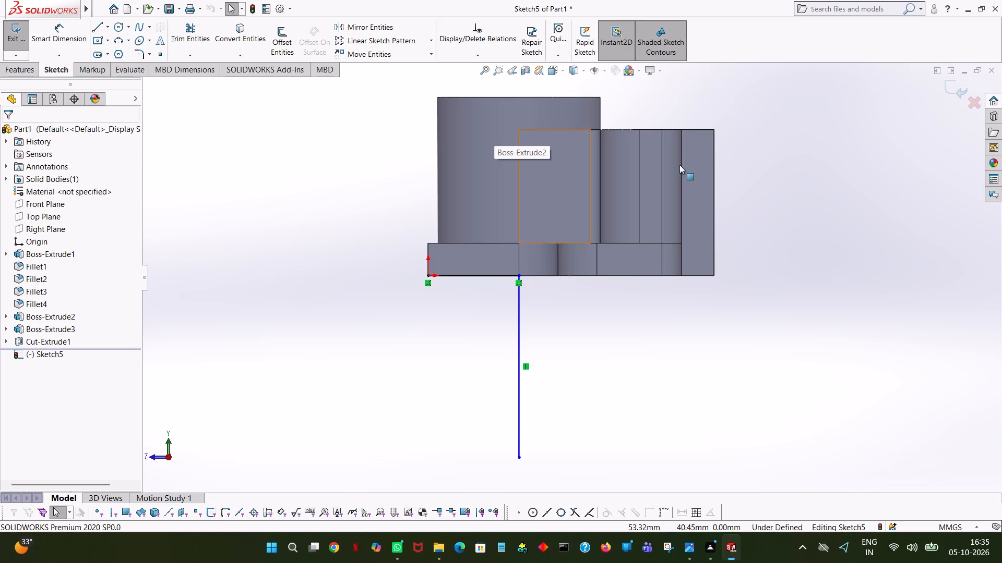
Sketch a circle centred on the lower end of the 56 mm vertical line and set its radius to 38/2 mm.
click(519, 333)
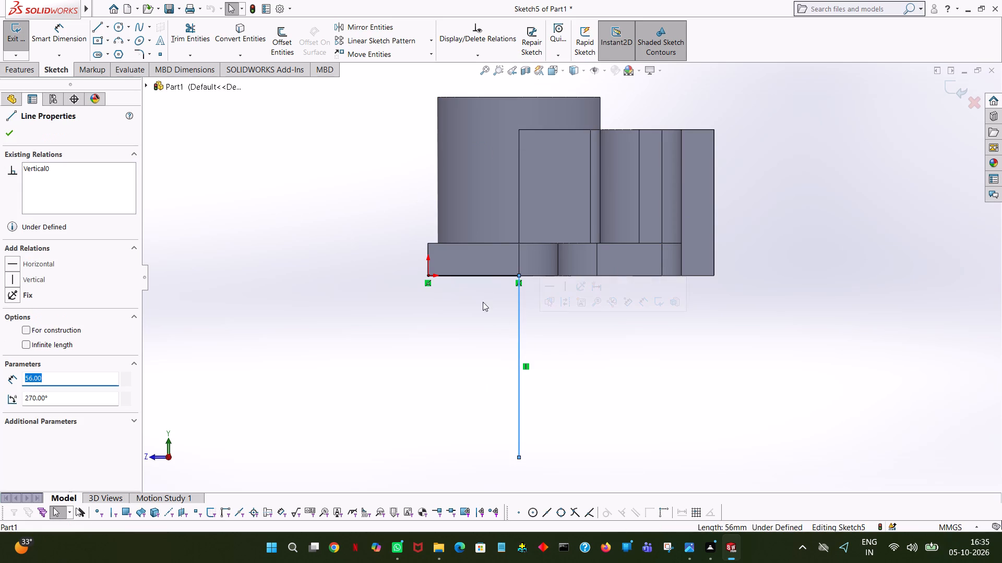
click(492, 275)
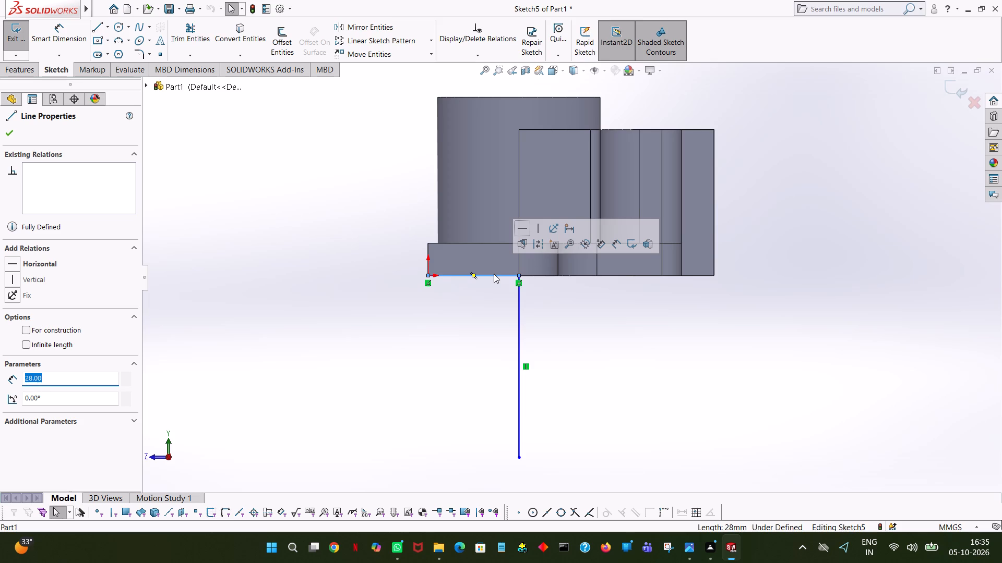
click(117, 22)
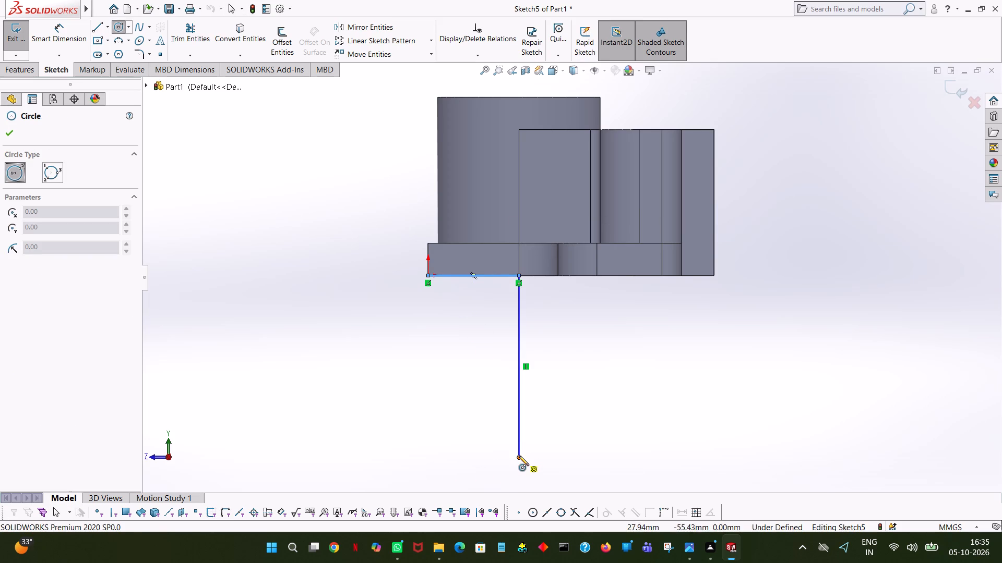
click(519, 456)
click(519, 406)
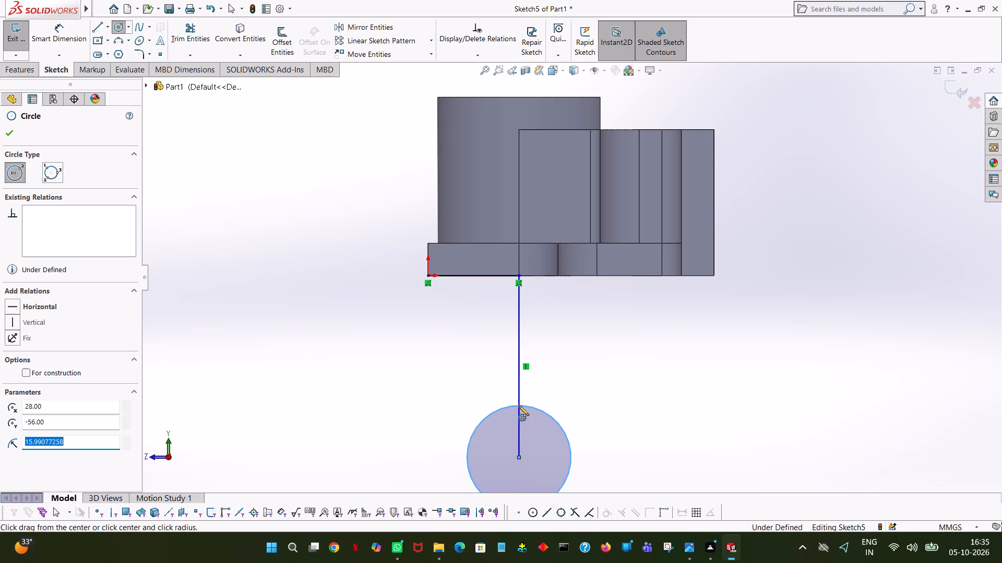
text(38/2)
key(Return)
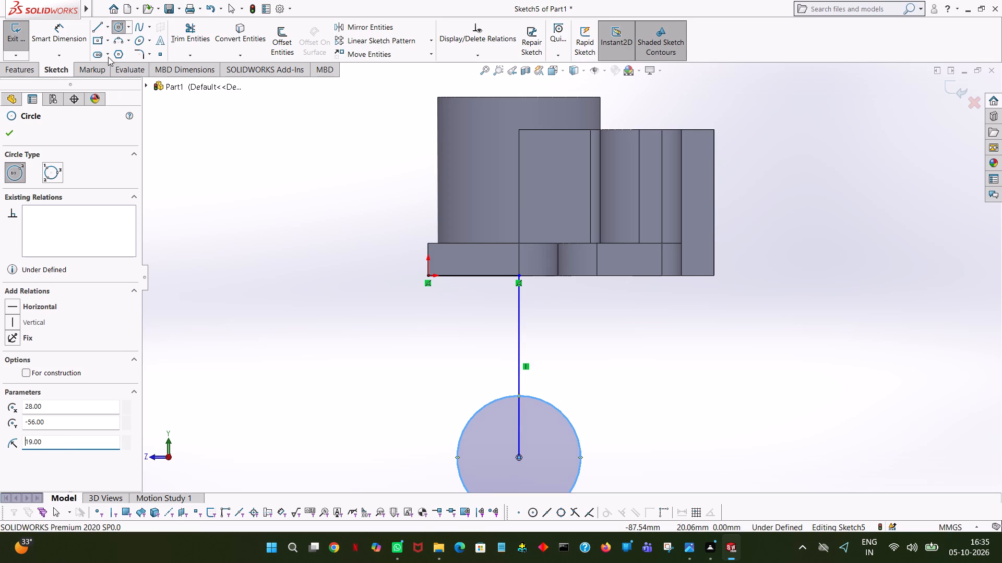
Draw a slanted line from the circle's quadrant point nearest the origin side up to the sketch origin, and end the chain.
click(98, 28)
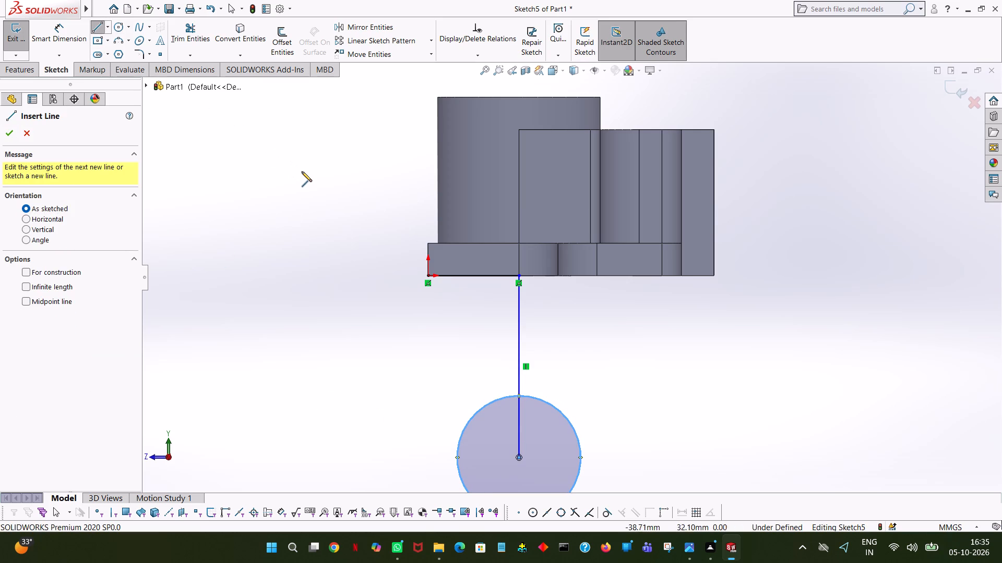
click(456, 457)
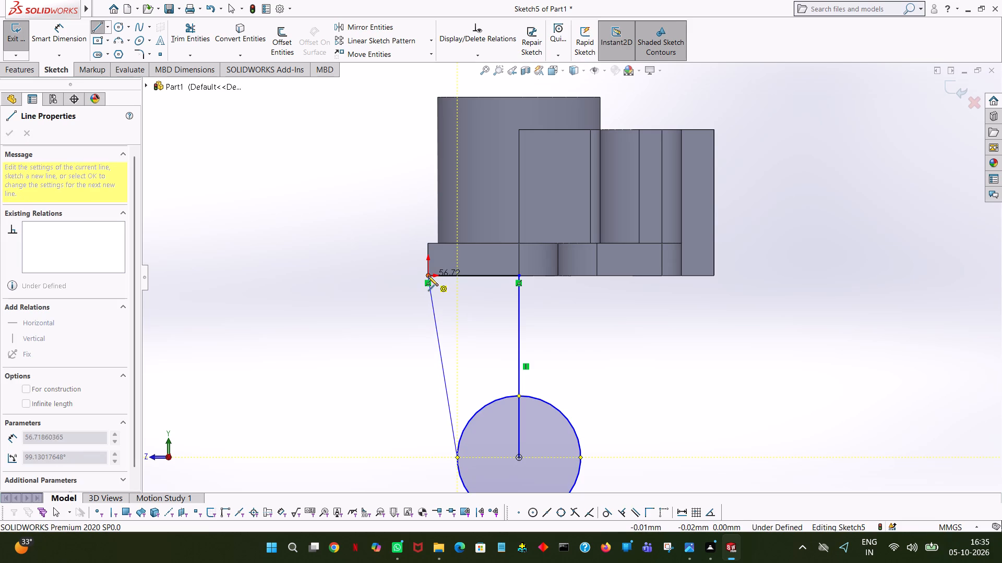
click(428, 276)
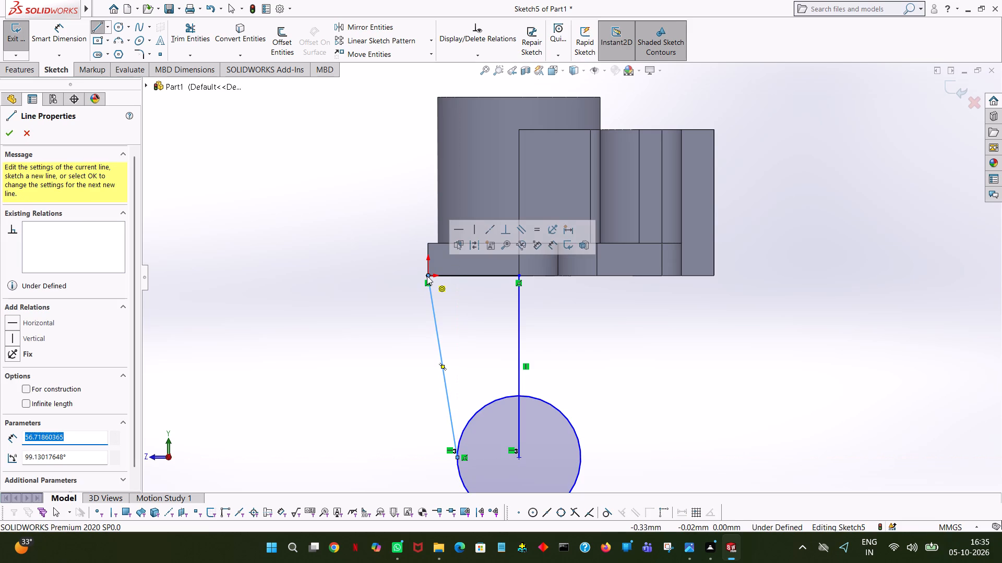
right_click(427, 276)
click(444, 281)
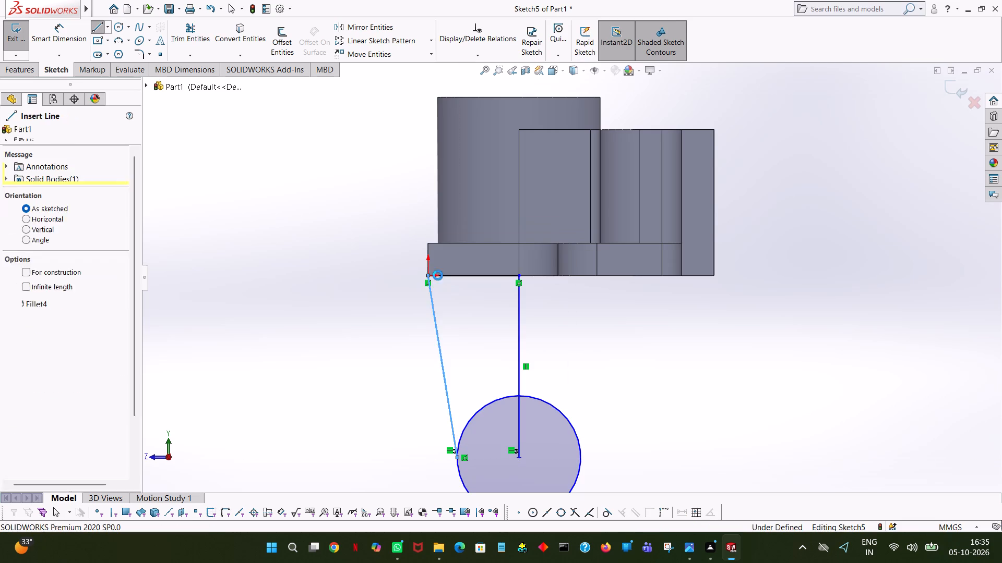
Draw a 33 mm horizontal line along the bottom edge from the vertical line's top, continuing with a slanted line to the circle's opposite quadrant point.
click(98, 31)
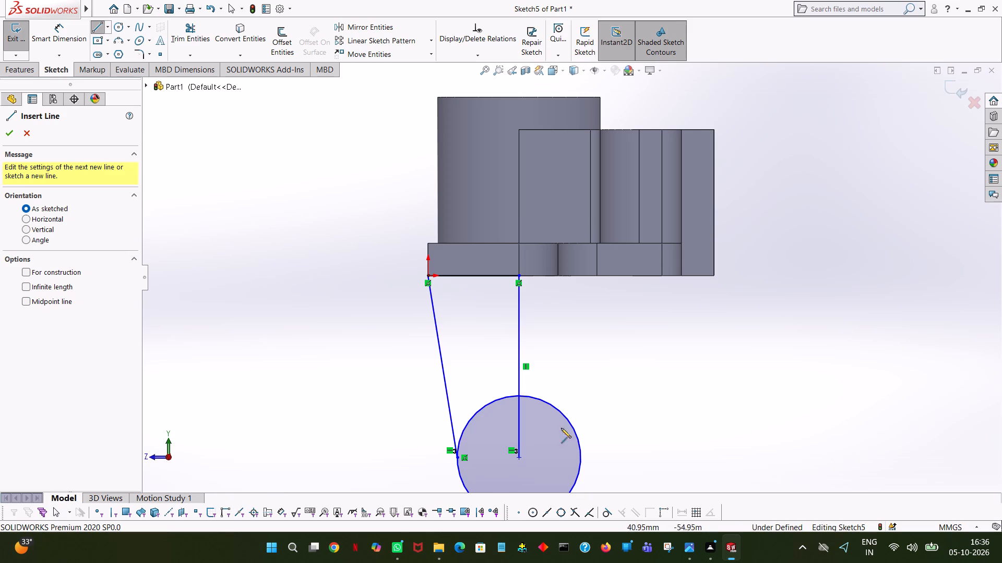
click(520, 276)
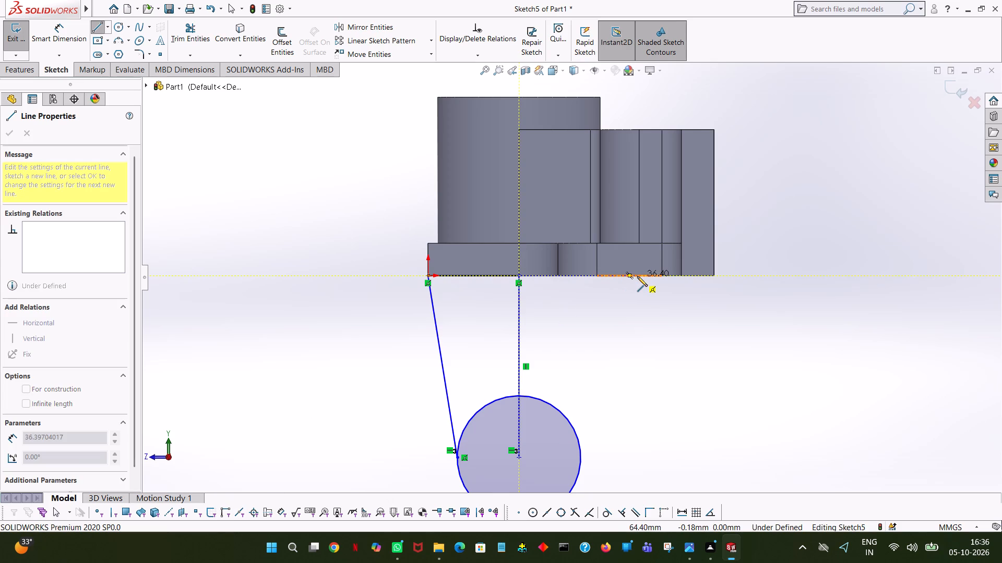
click(637, 276)
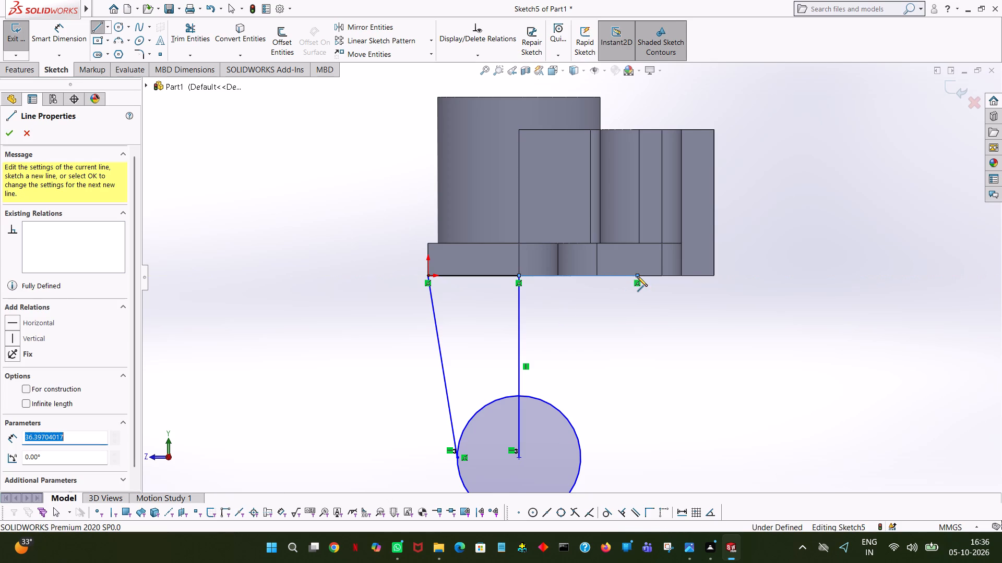
text(33)
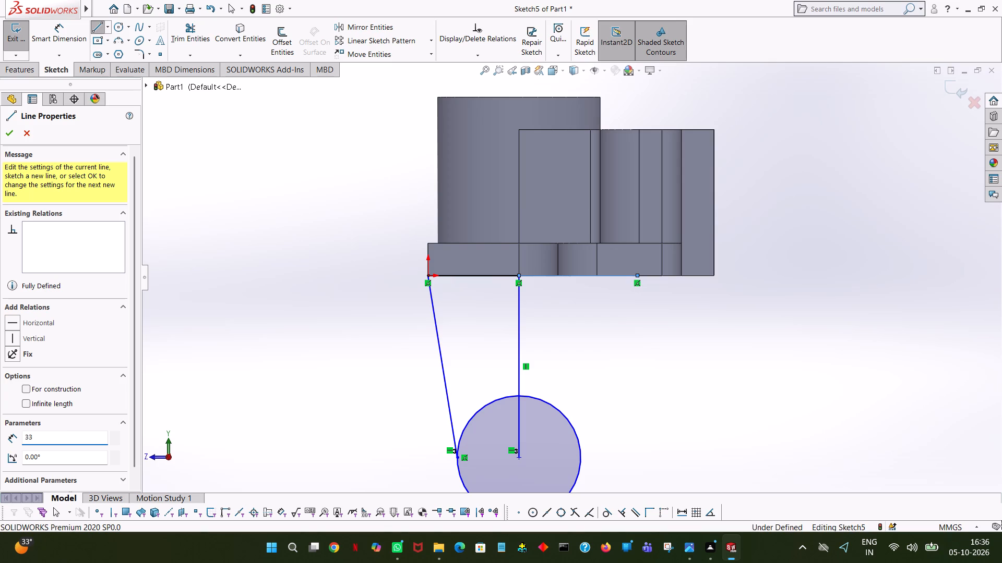
key(Return)
click(580, 457)
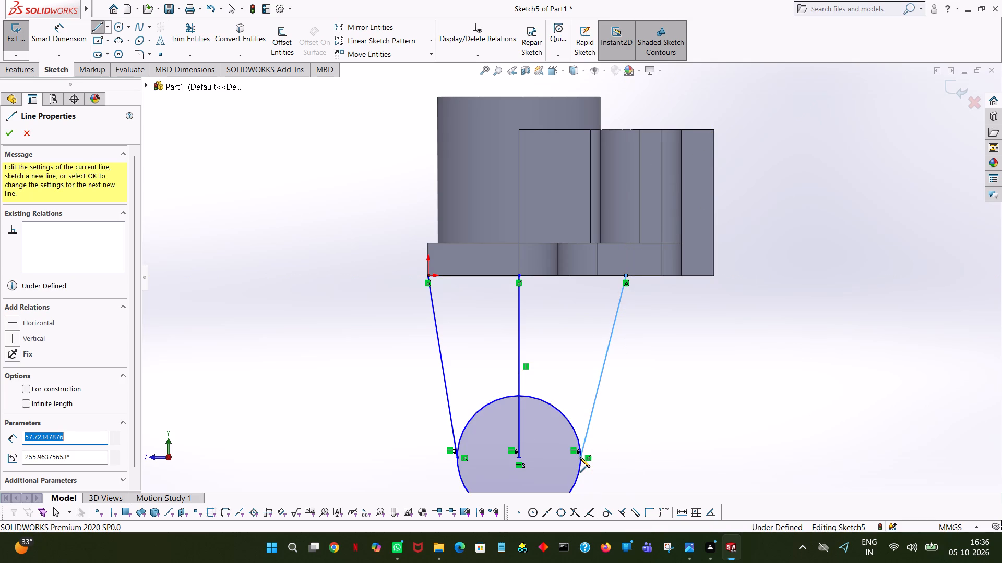
right_click(580, 457)
click(626, 434)
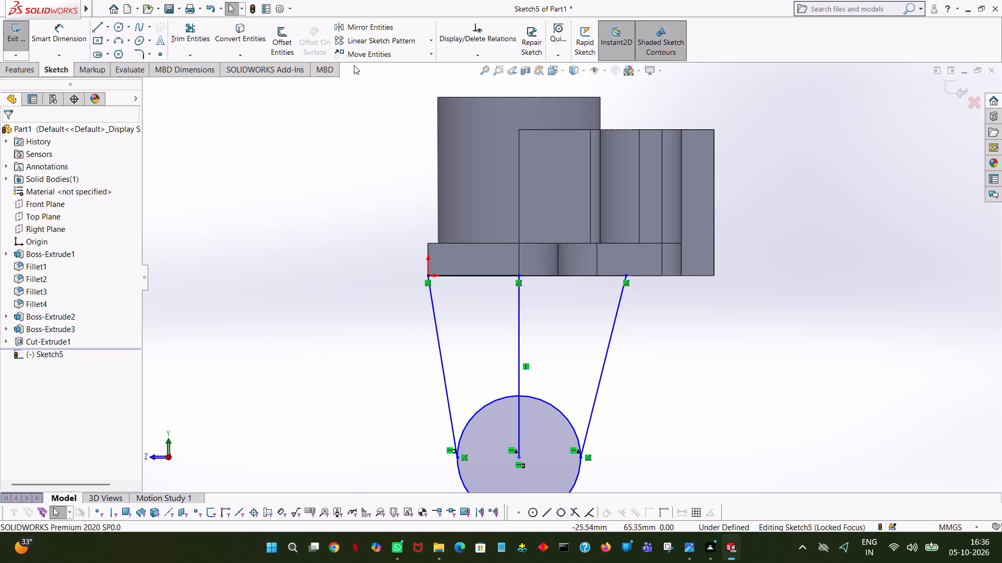
Draw a horizontal line from the bracket's far bottom corner back to the end of the 33 mm line.
click(101, 22)
click(713, 276)
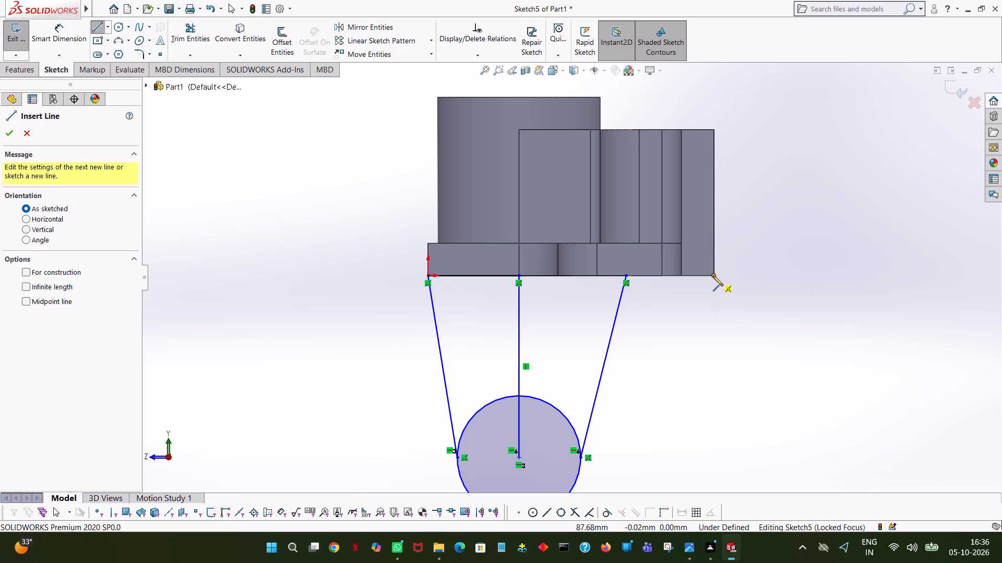
click(624, 275)
right_click(624, 275)
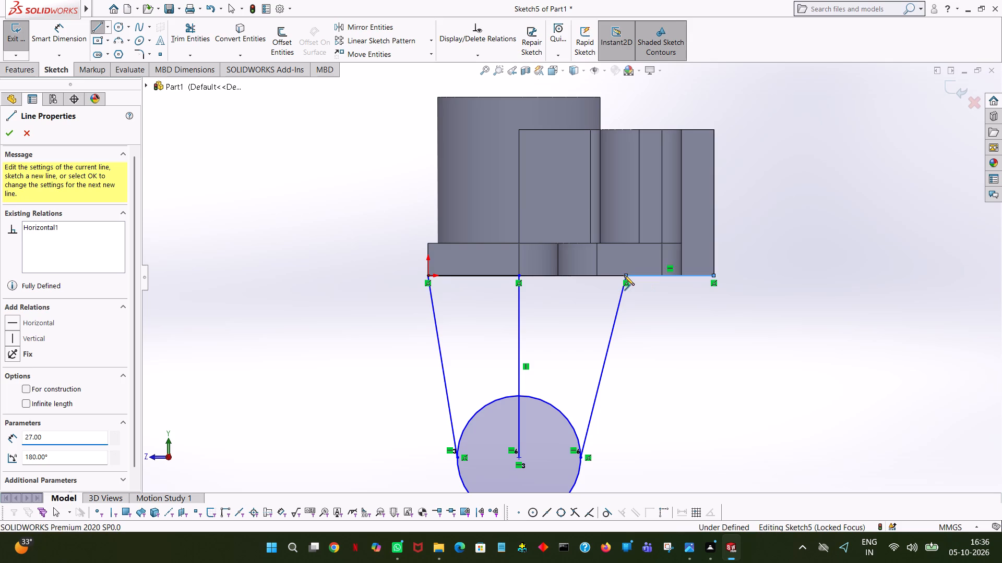
click(642, 284)
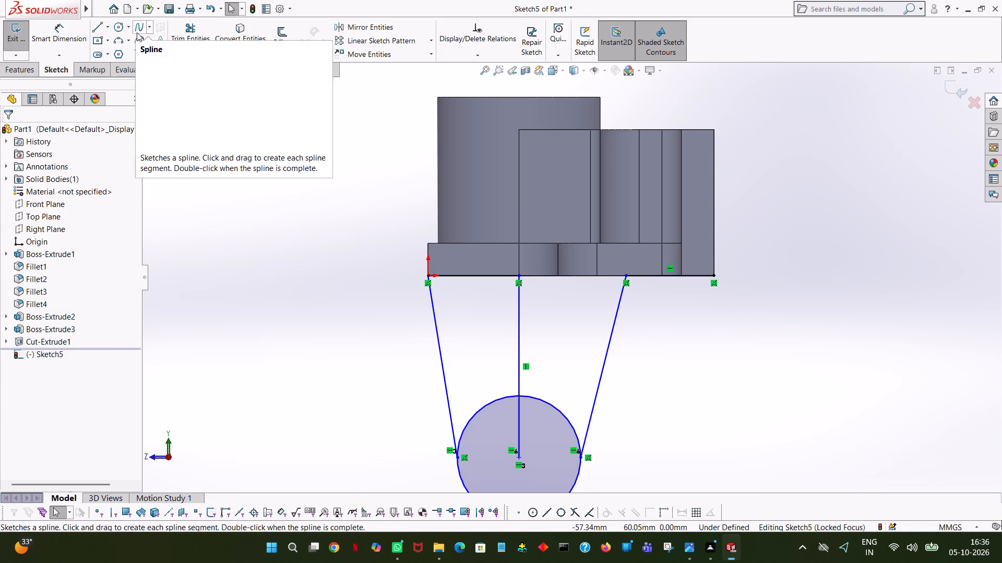
Apply a 25 mm sketch fillet at the corner between the slanted line and the horizontal line to the far corner.
click(139, 50)
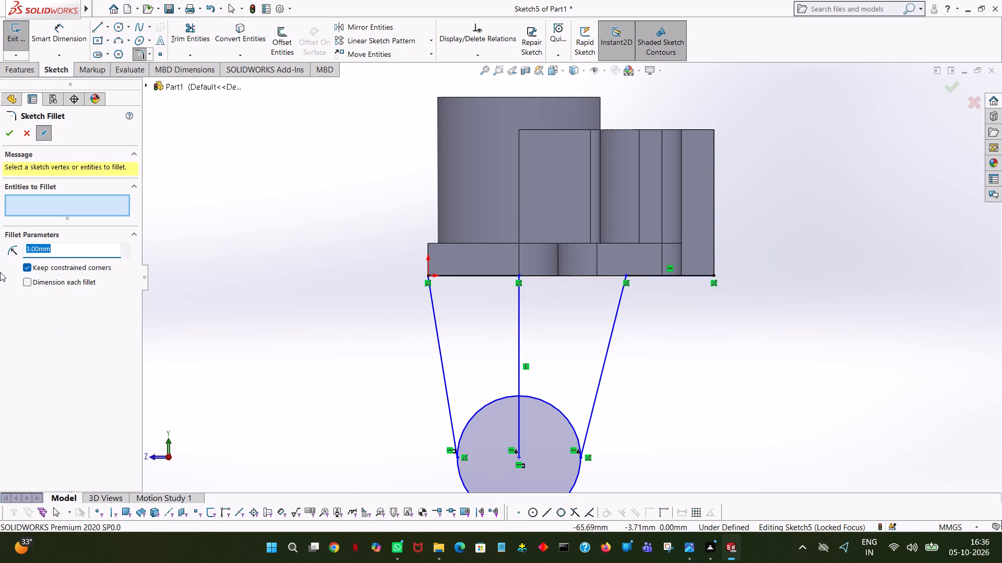
text(25)
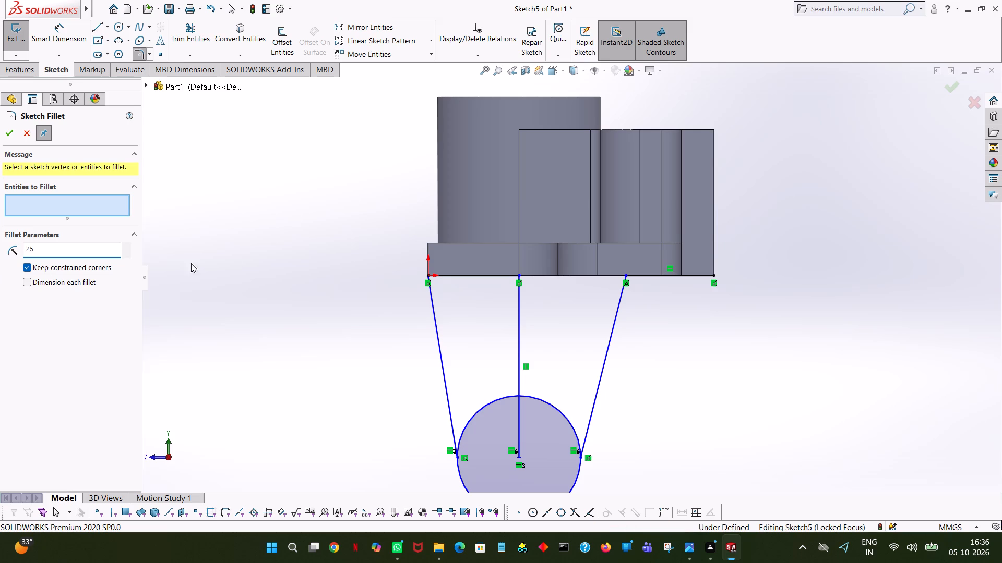
click(242, 256)
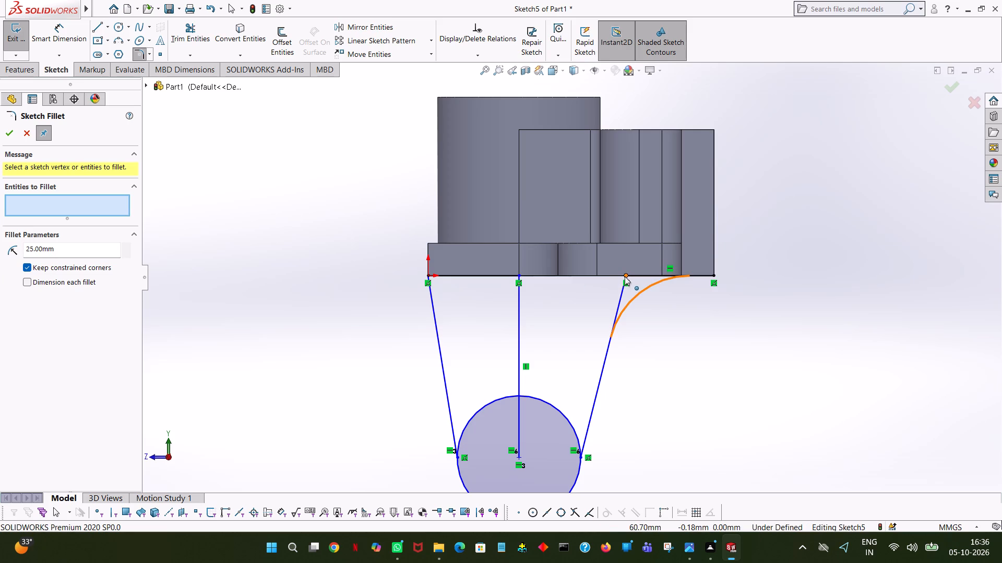
click(625, 276)
click(4, 135)
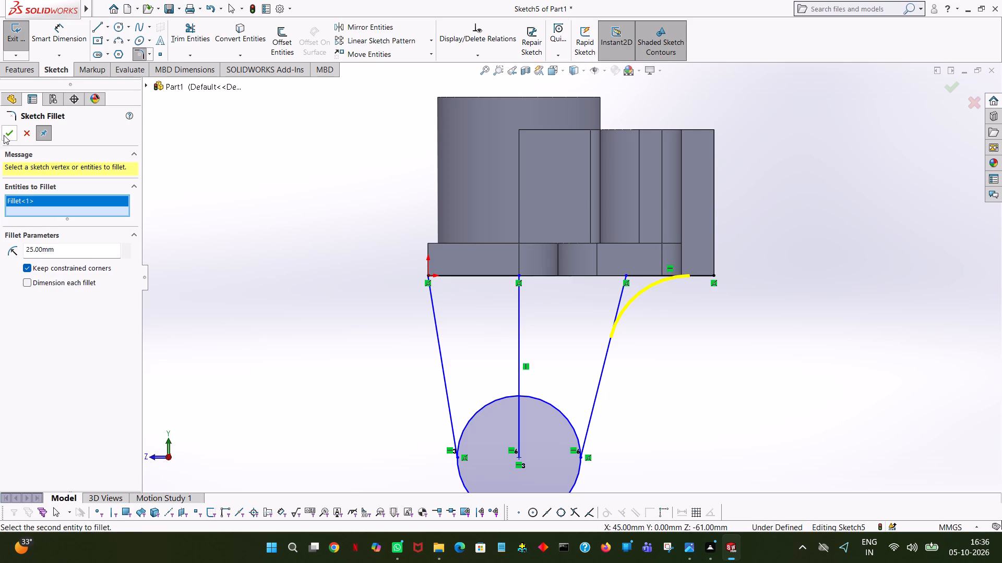
Draw a horizontal line from the vertical line's top to the fillet arc's upper end, and end the chain.
click(89, 31)
click(93, 28)
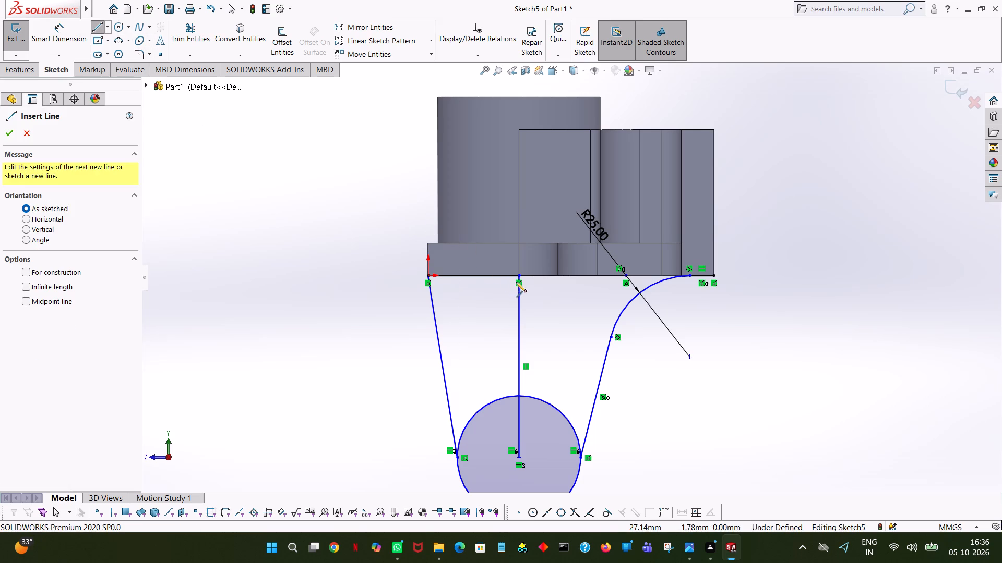
click(518, 275)
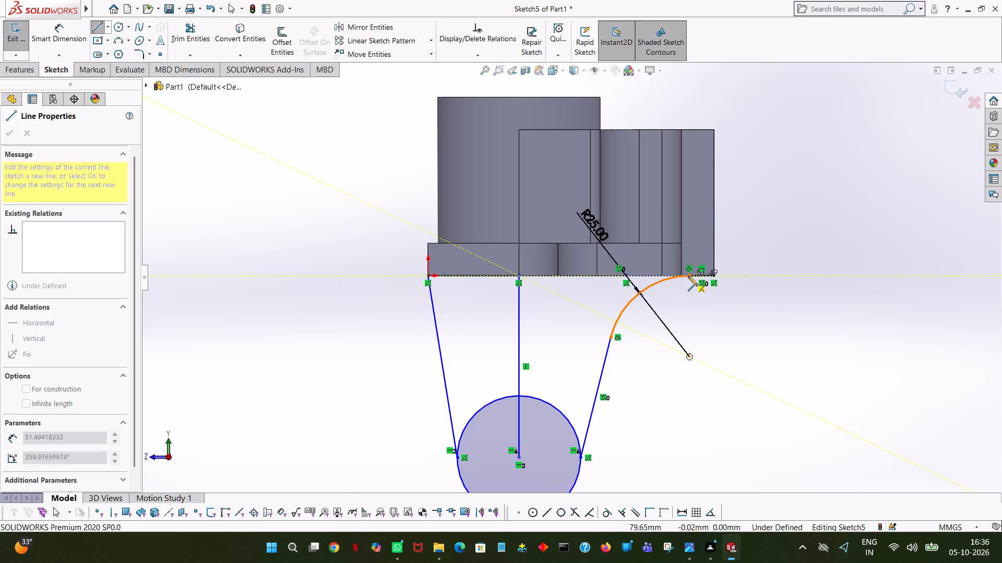
click(689, 275)
right_click(689, 275)
click(714, 278)
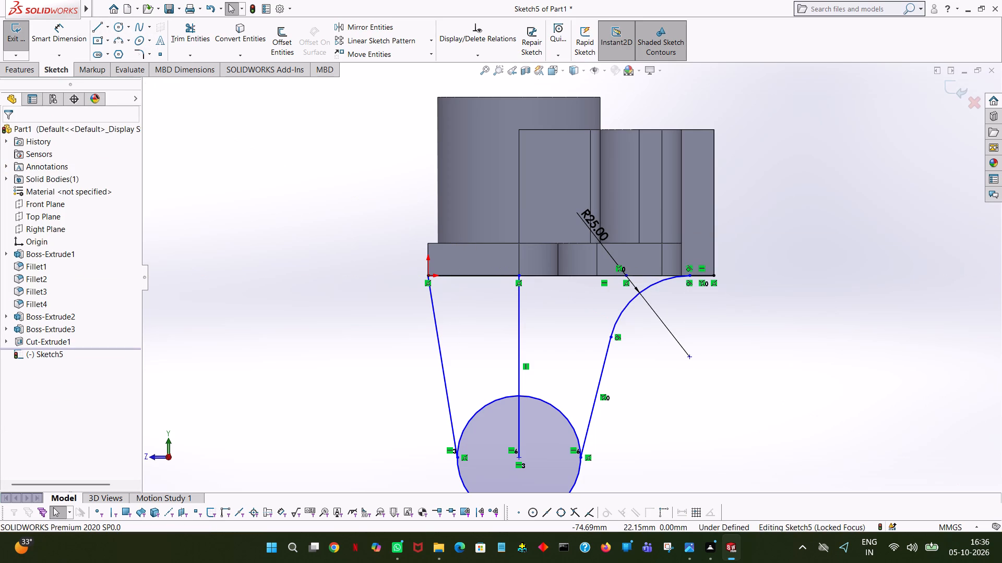
Trim away the vertical helper line, both outside and inside the circle.
click(194, 38)
click(519, 325)
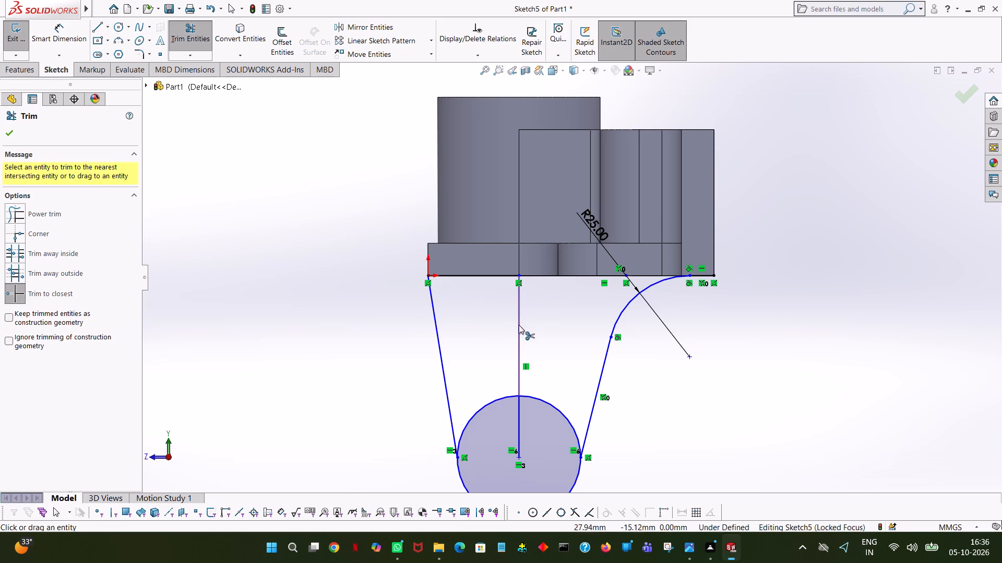
click(518, 417)
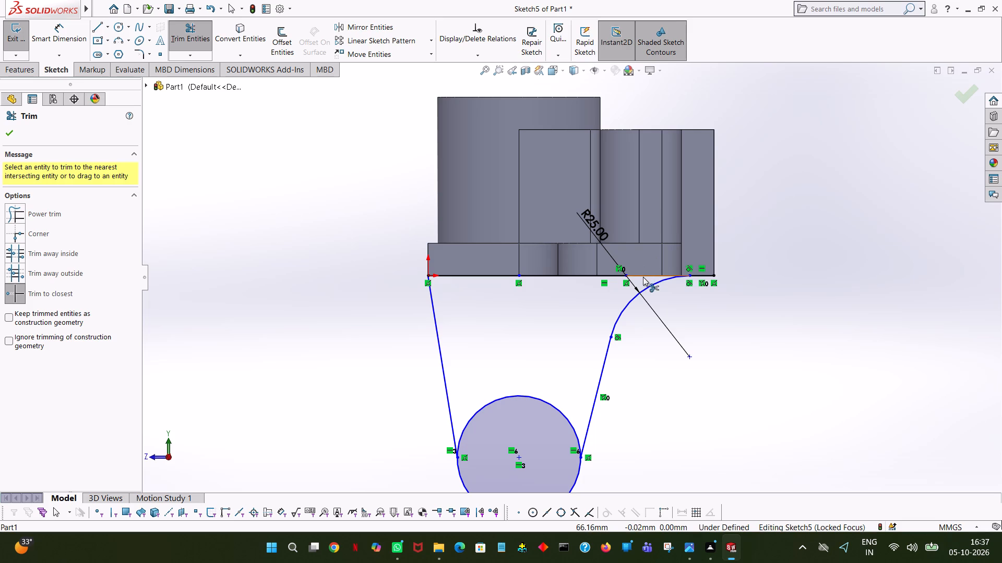
click(234, 282)
click(0, 132)
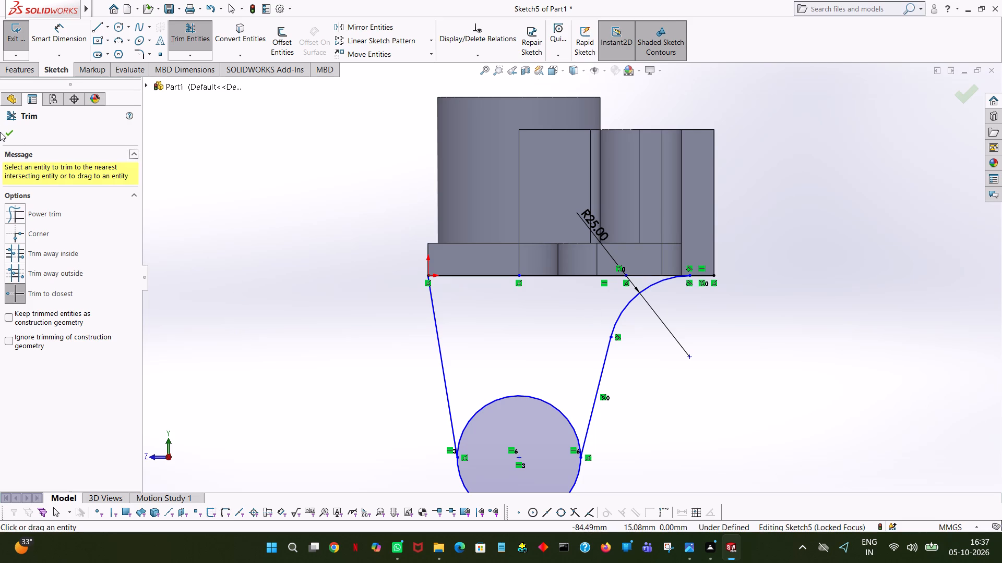
click(7, 134)
Dimension the vertical height of the slanted line from the origin and the diameter of the circle.
click(66, 33)
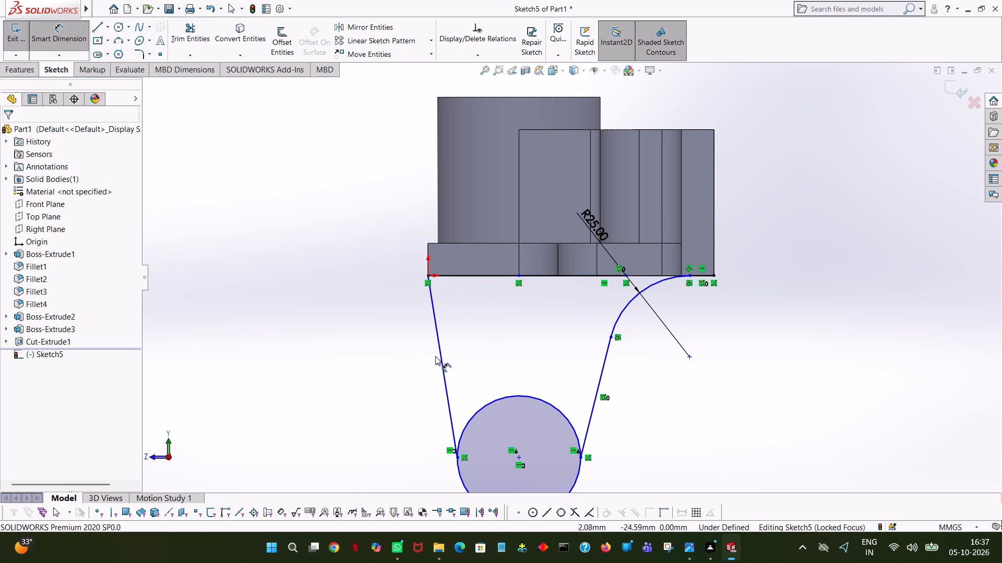
click(440, 358)
click(356, 347)
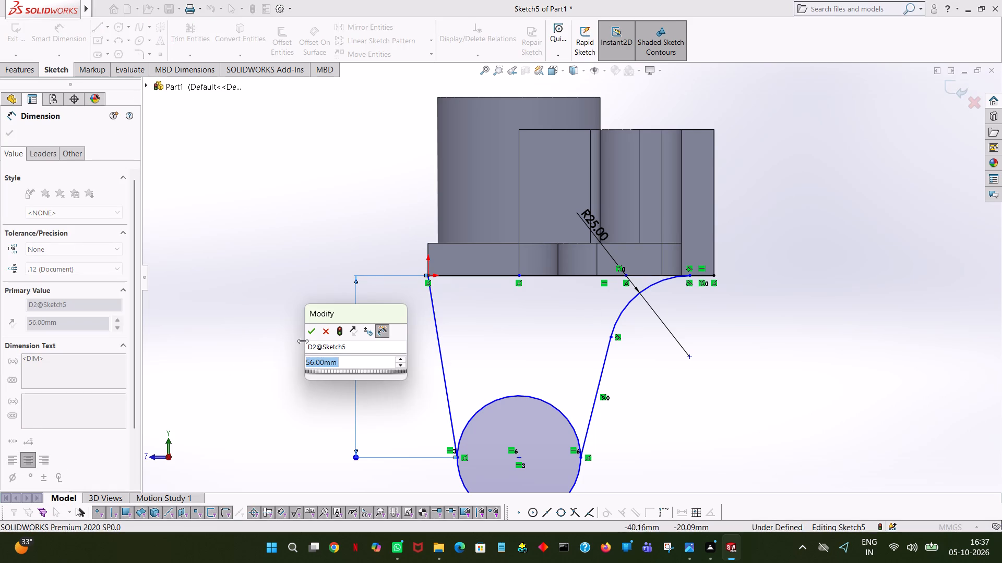
click(312, 334)
click(565, 414)
click(703, 439)
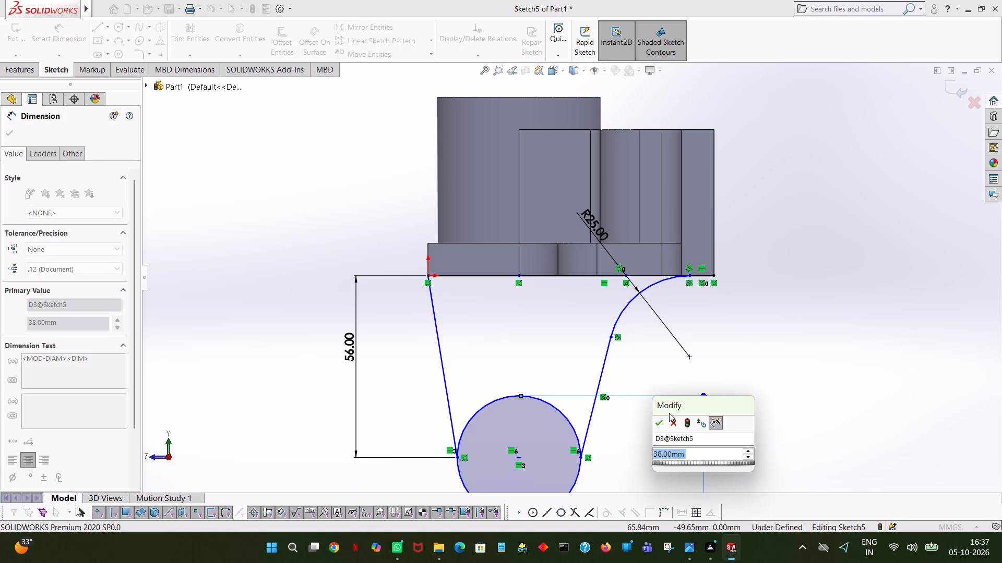
click(659, 421)
Accept the circle's diameter dimension at its current value.
click(854, 383)
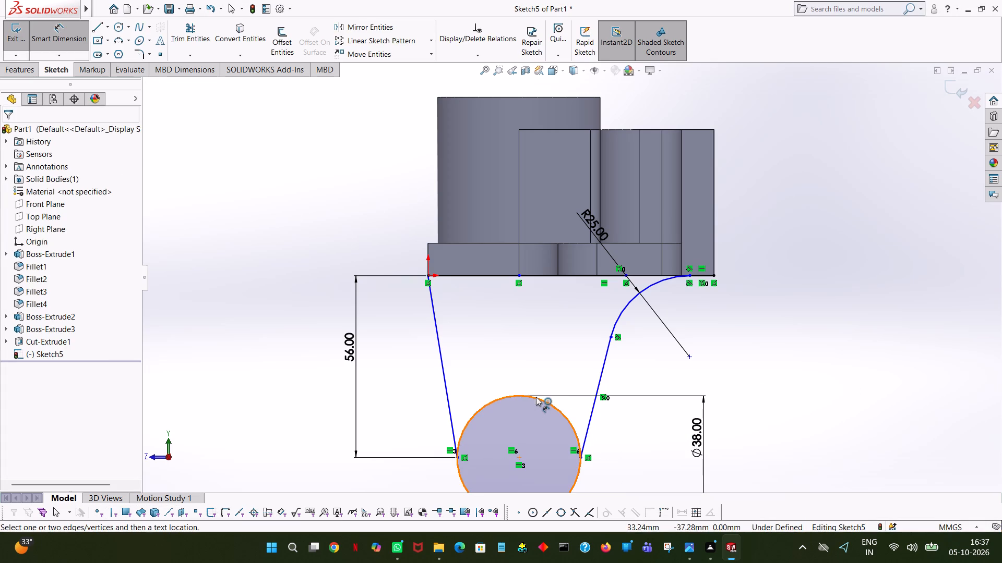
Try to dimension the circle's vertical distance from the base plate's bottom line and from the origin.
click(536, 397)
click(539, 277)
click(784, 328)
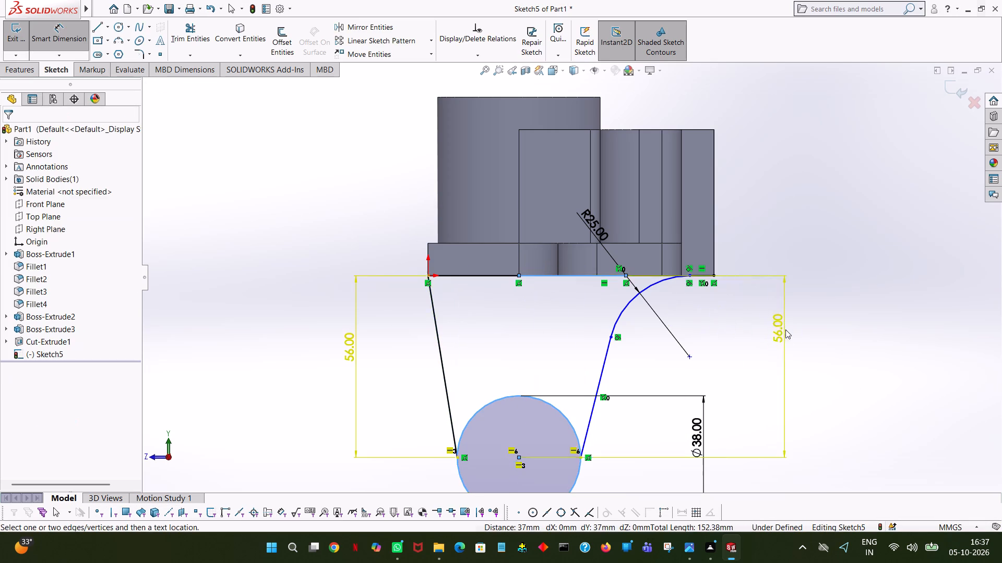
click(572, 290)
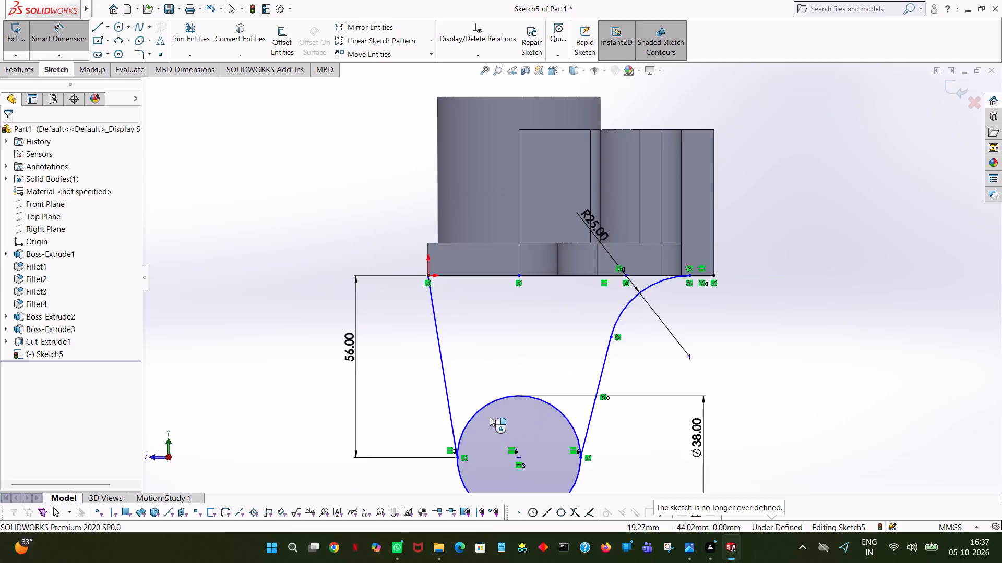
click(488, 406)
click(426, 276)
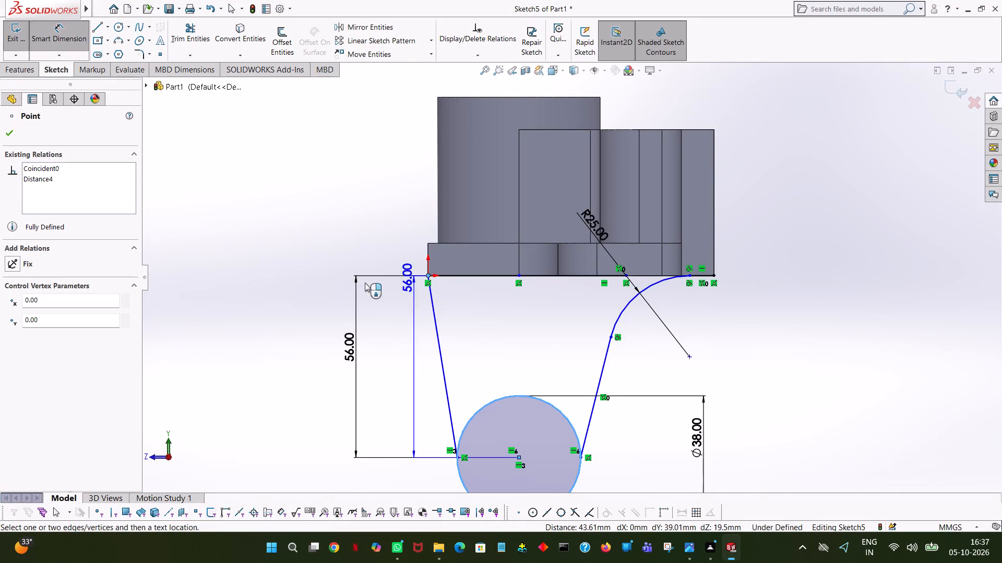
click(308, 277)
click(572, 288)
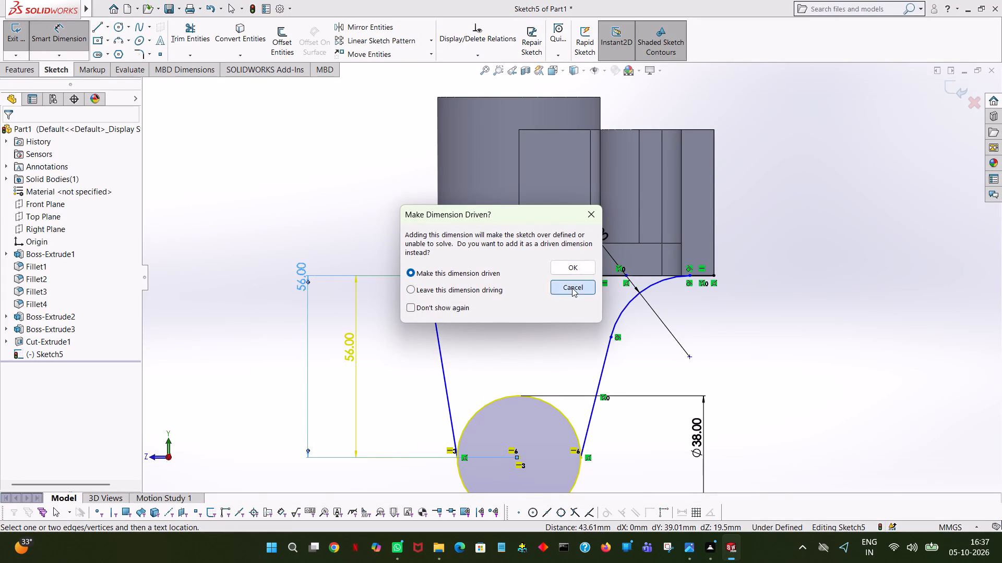
Dimension the vertical distance between the circle's centre and the sketch point directly above it on the base plate's bottom line.
click(480, 409)
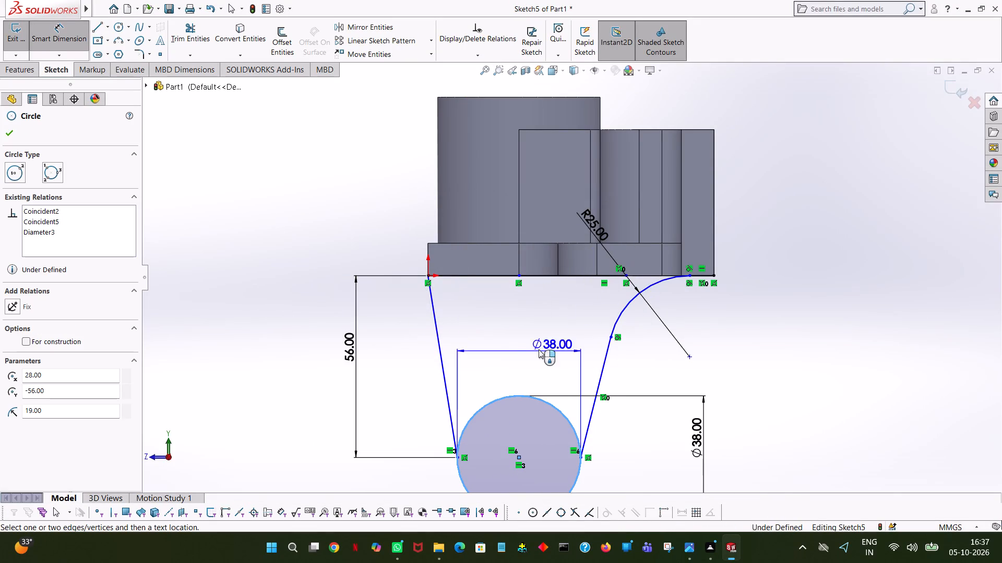
click(519, 274)
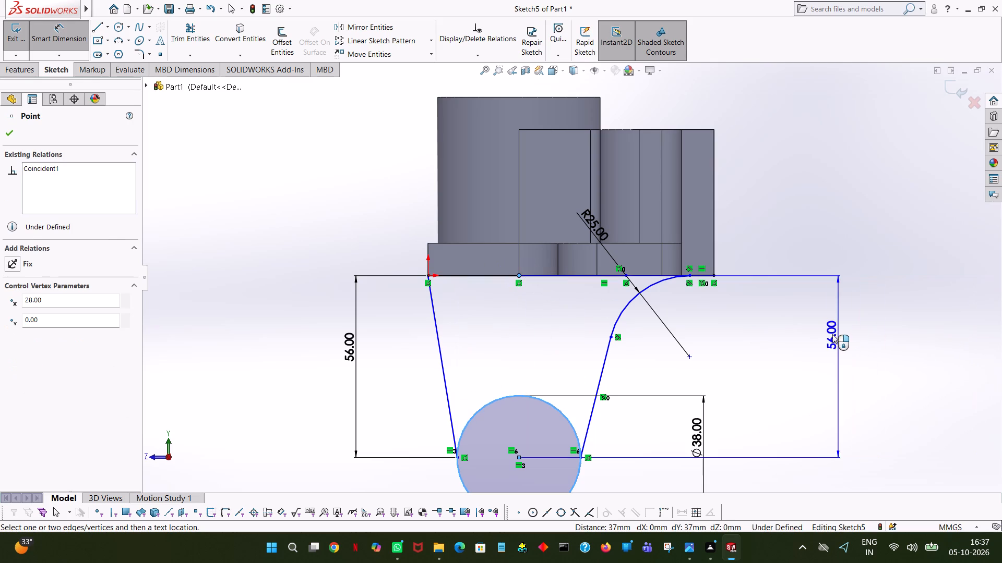
click(824, 334)
click(778, 316)
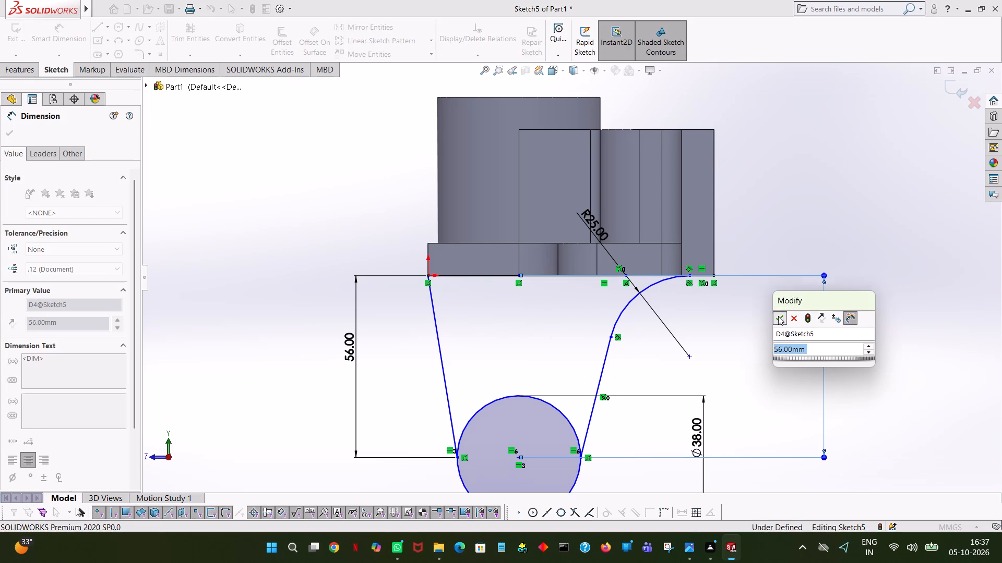
click(911, 339)
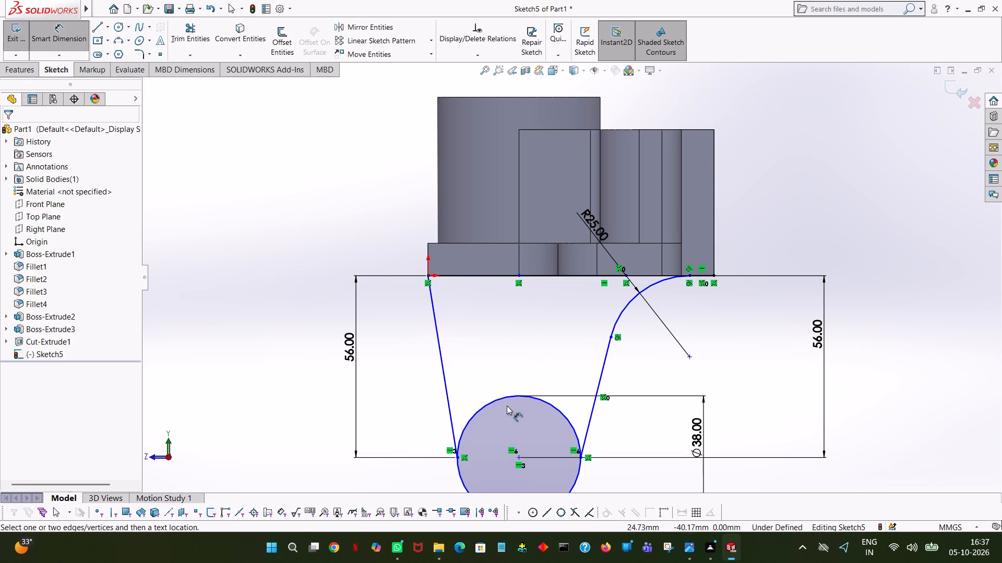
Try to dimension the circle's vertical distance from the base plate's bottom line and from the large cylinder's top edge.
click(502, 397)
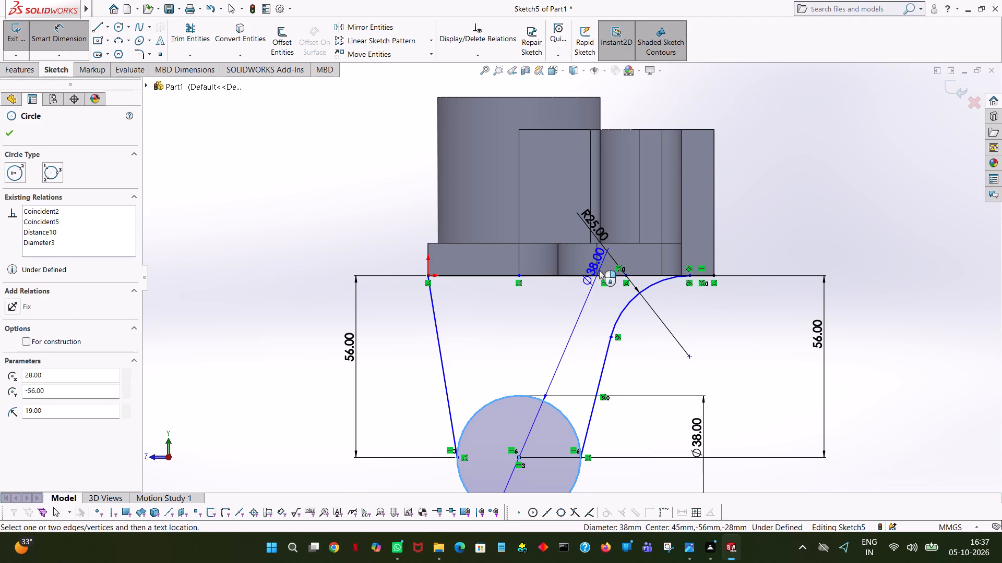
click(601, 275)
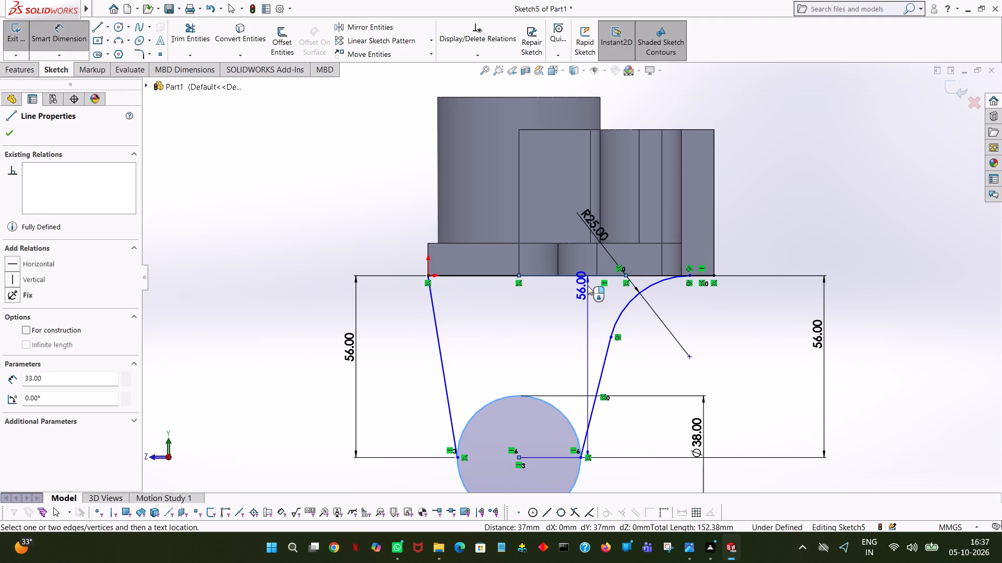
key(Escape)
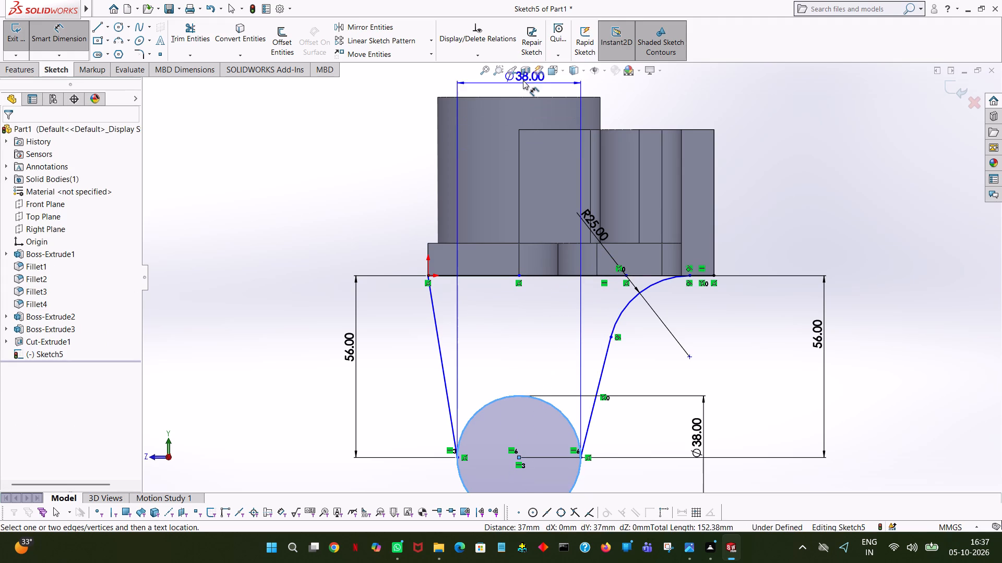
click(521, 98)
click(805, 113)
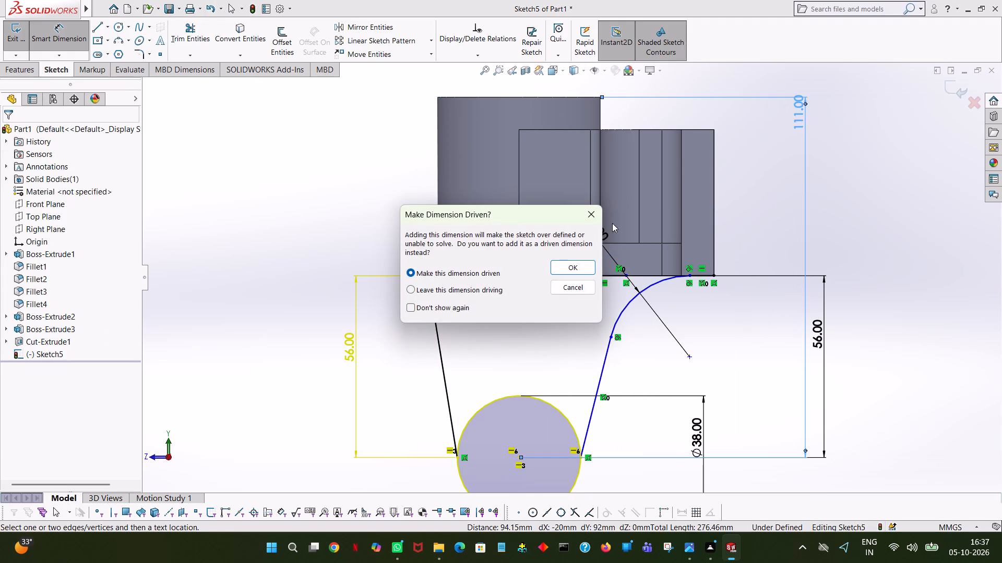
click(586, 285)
Dimension the horizontal distance from the circle's centre to the upright block's far outer vertical edge.
click(552, 406)
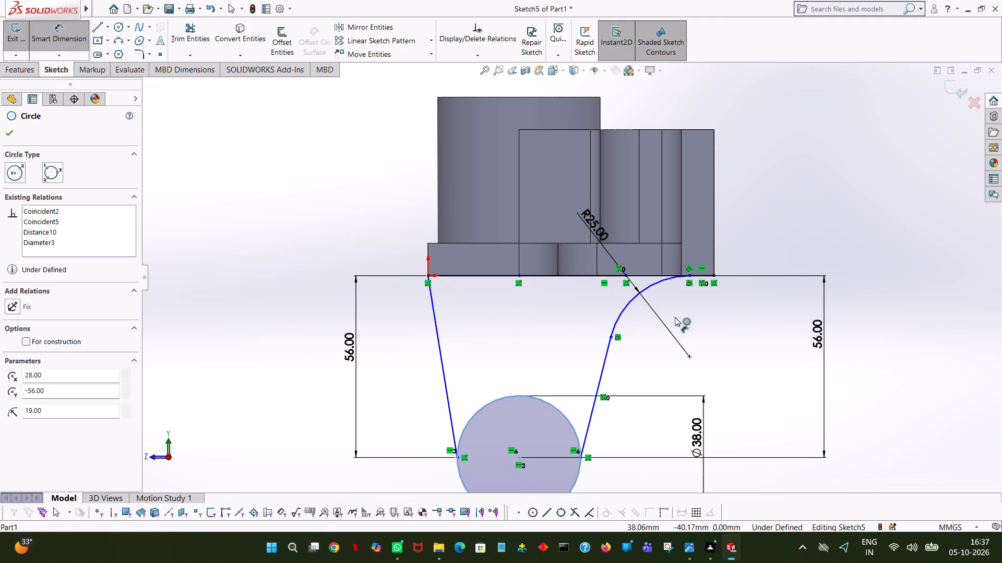
click(714, 223)
click(797, 204)
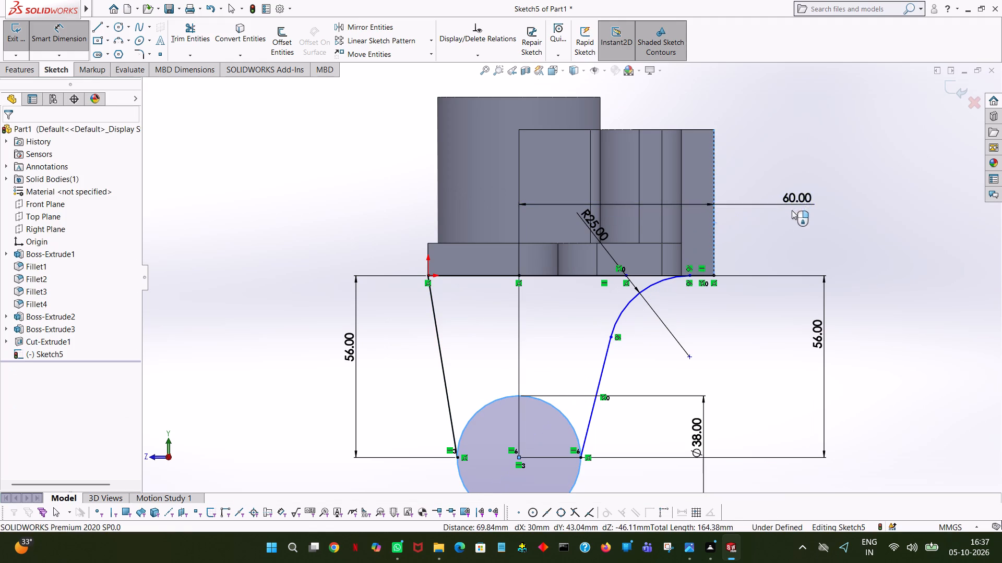
click(755, 183)
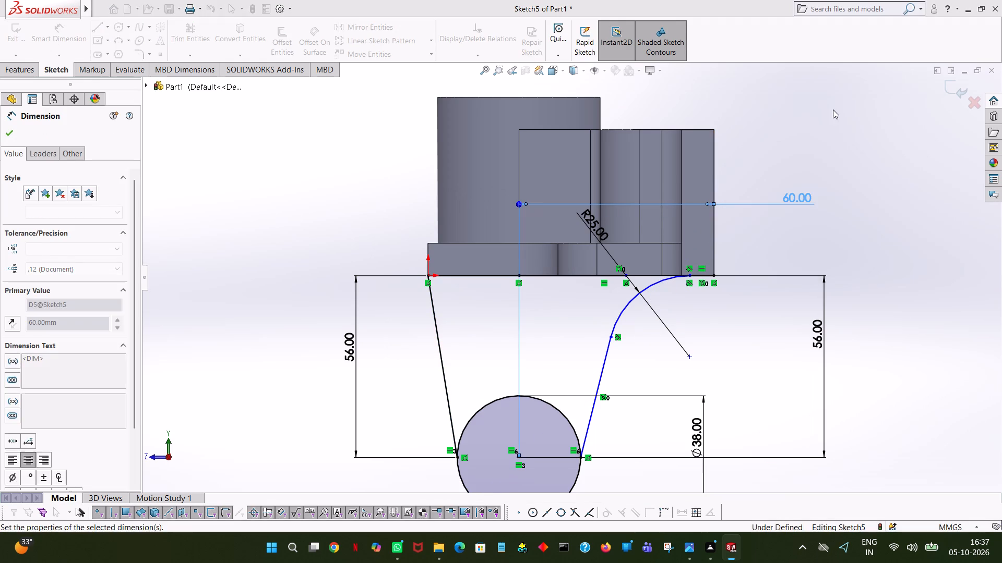
click(833, 109)
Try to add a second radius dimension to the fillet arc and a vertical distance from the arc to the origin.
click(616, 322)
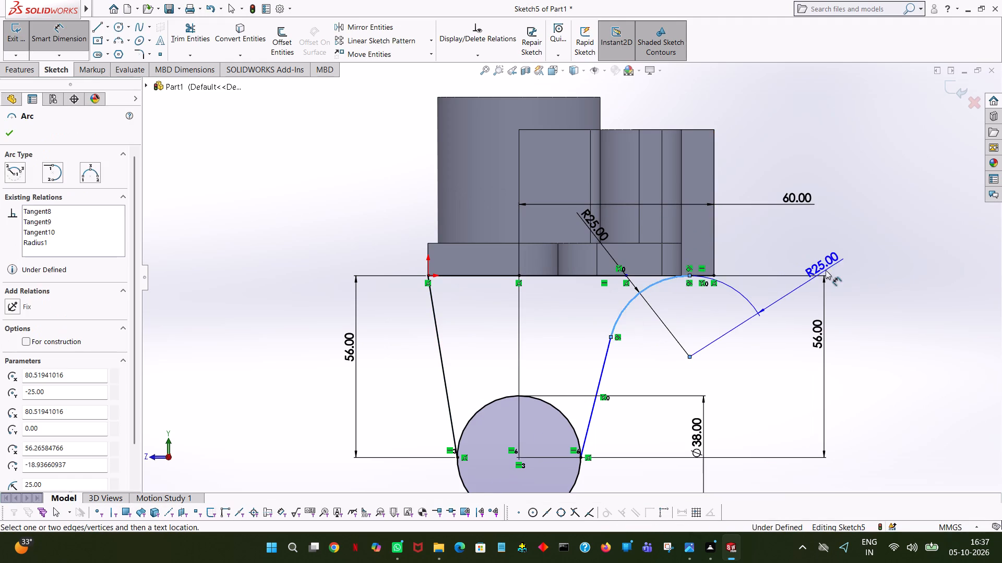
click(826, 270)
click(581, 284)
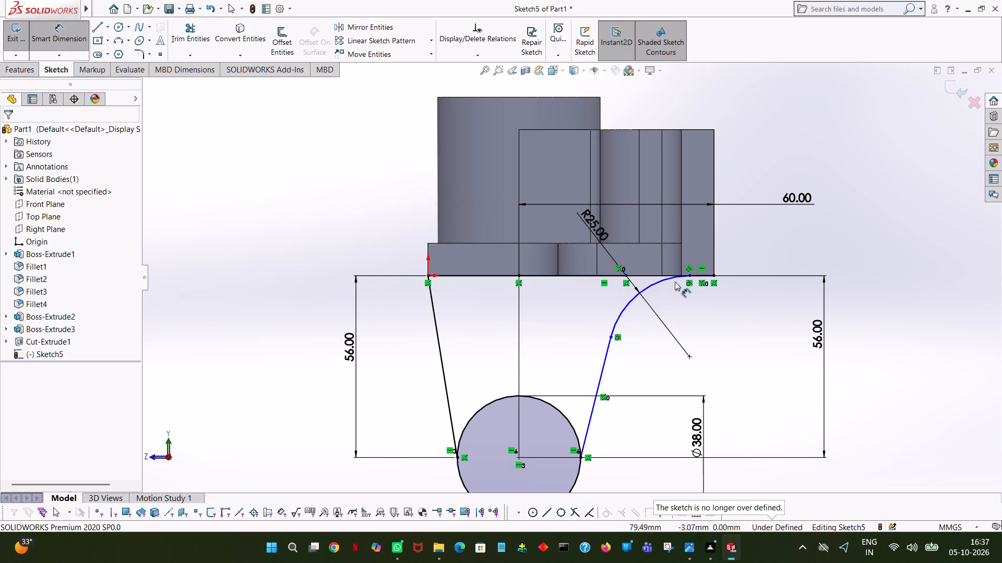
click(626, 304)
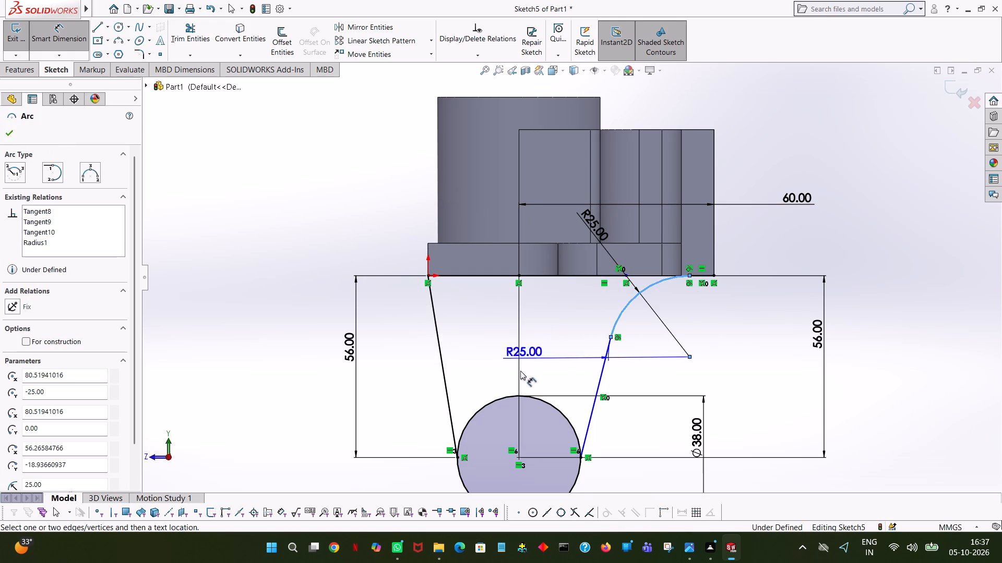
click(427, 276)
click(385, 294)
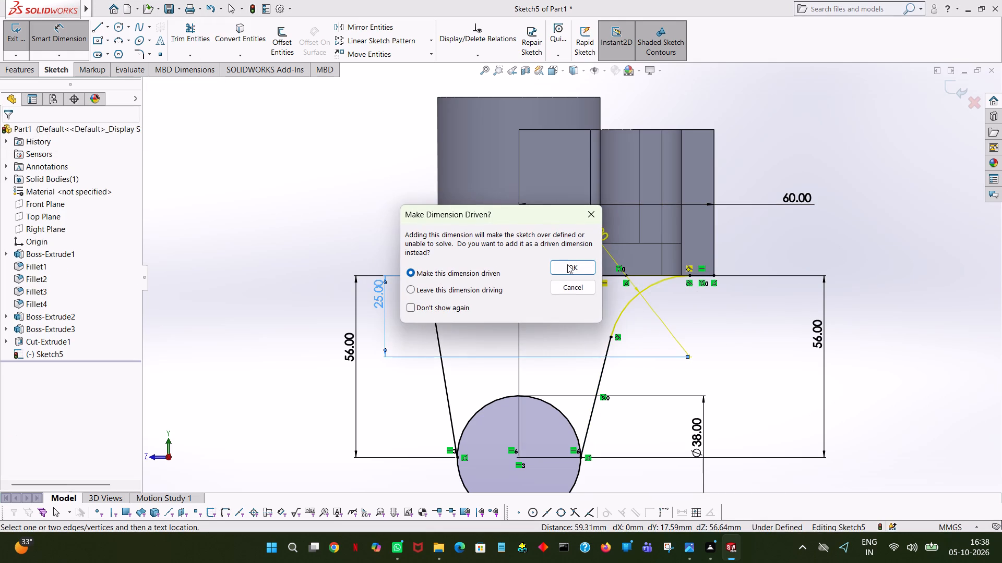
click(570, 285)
Dimension the horizontal distance between the fillet arc's centre and the circle's centre.
click(634, 296)
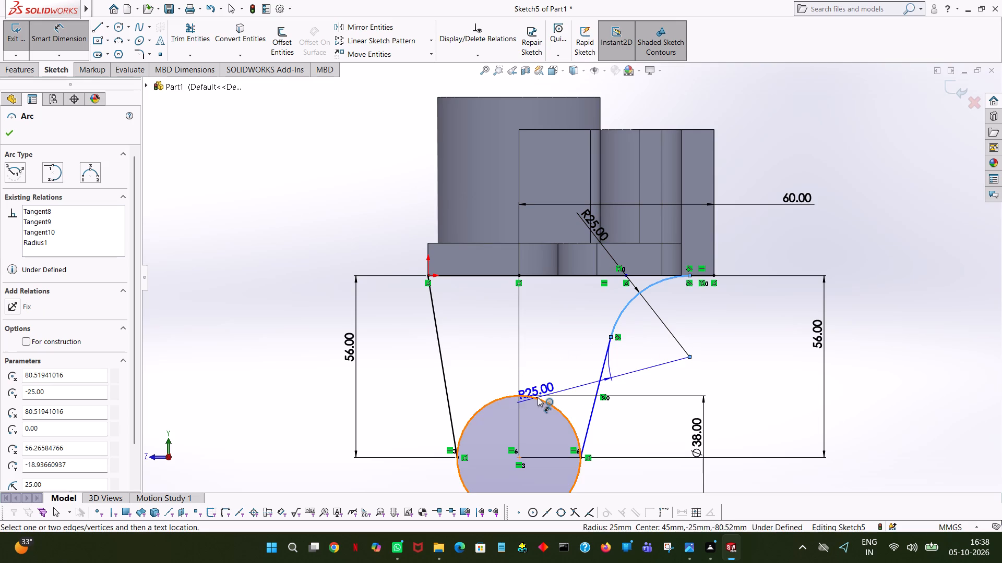
click(539, 398)
click(540, 324)
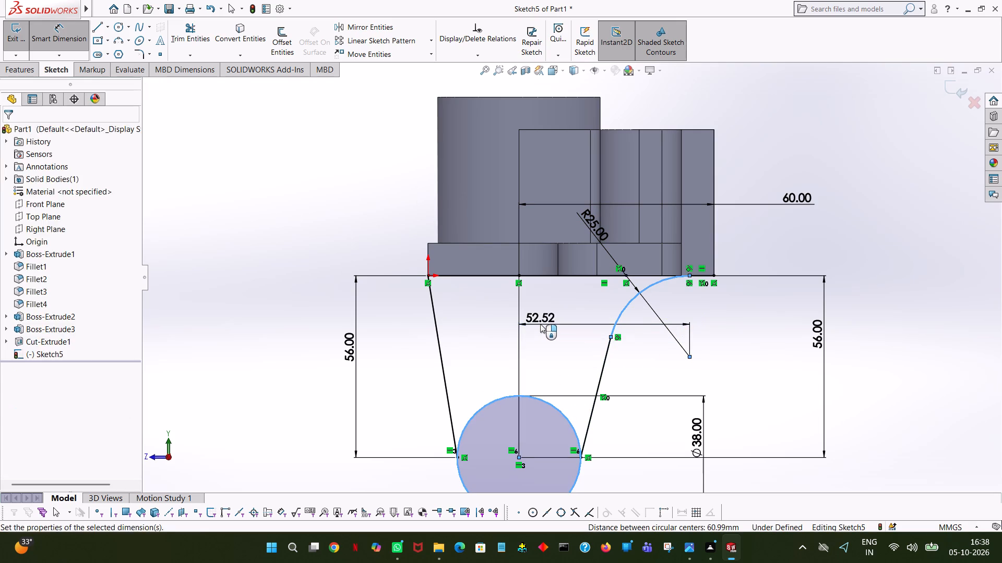
click(495, 304)
click(856, 235)
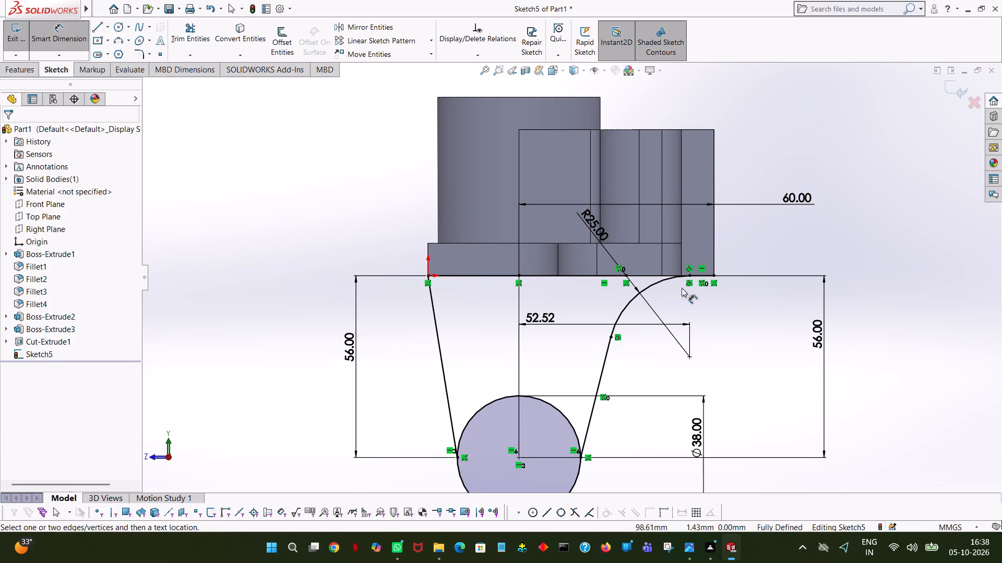
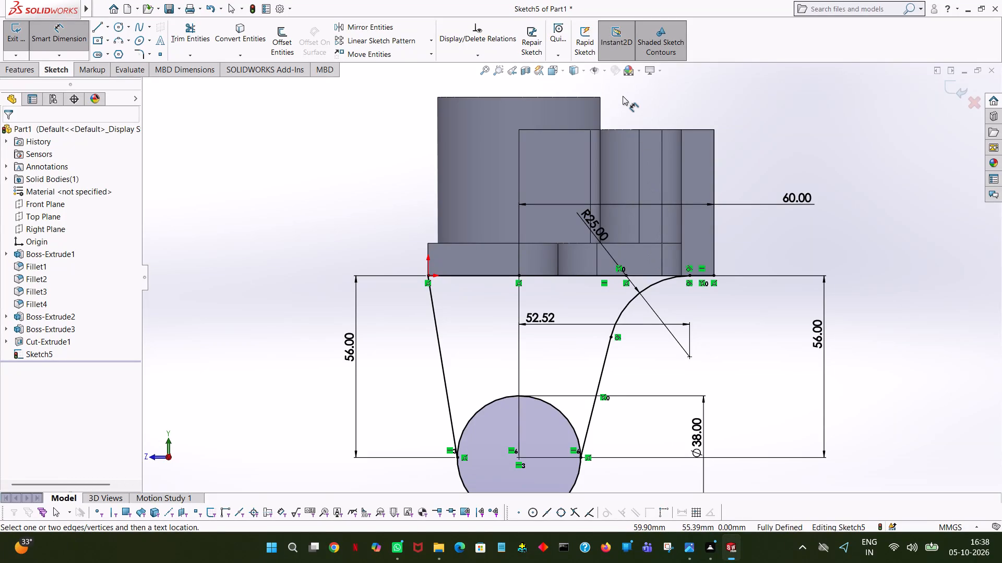
Extrude the tapered arm and circle regions of the sketch with a blind depth of 10 mm.
click(9, 69)
click(14, 39)
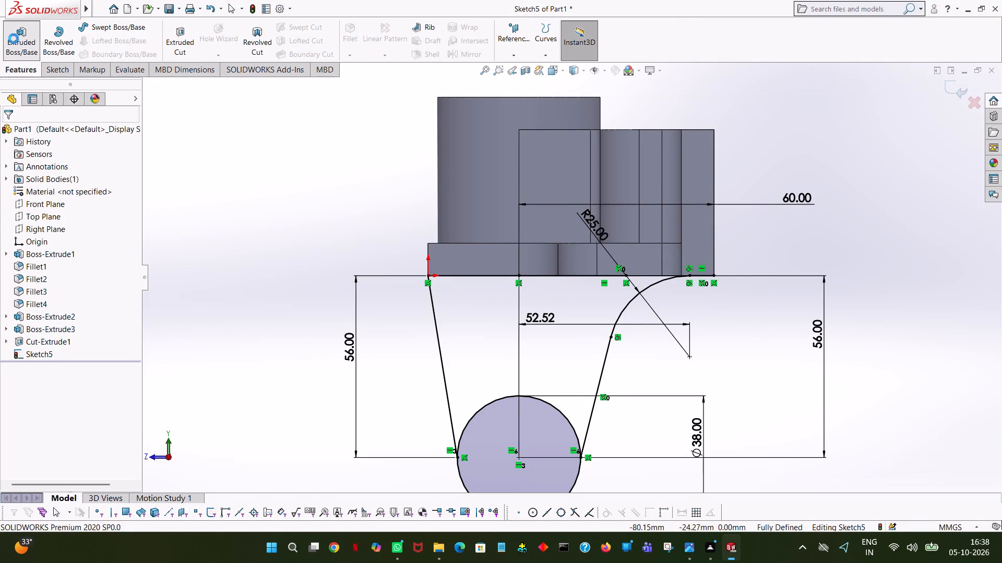
click(469, 317)
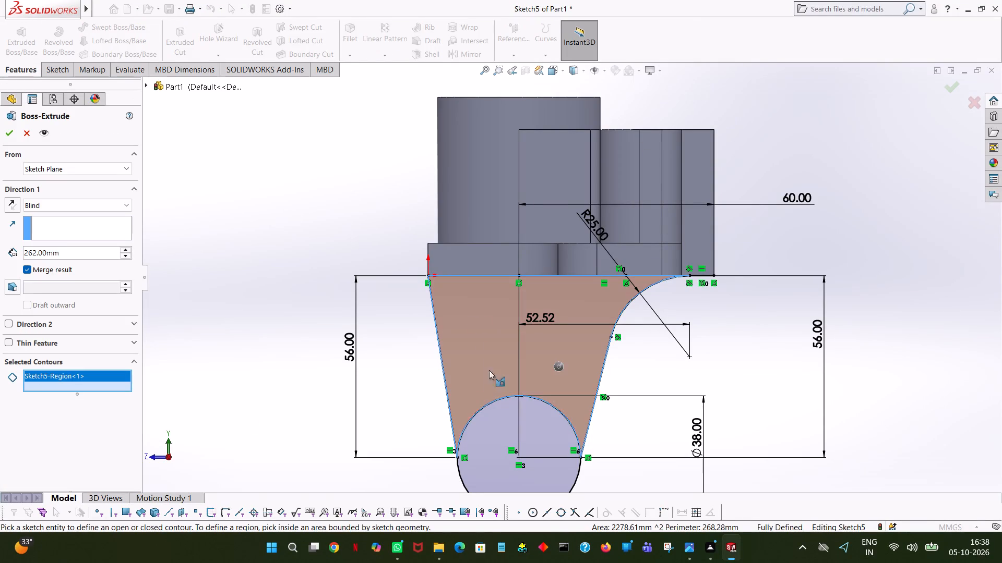
click(519, 452)
middle_drag(375, 366, 488, 345)
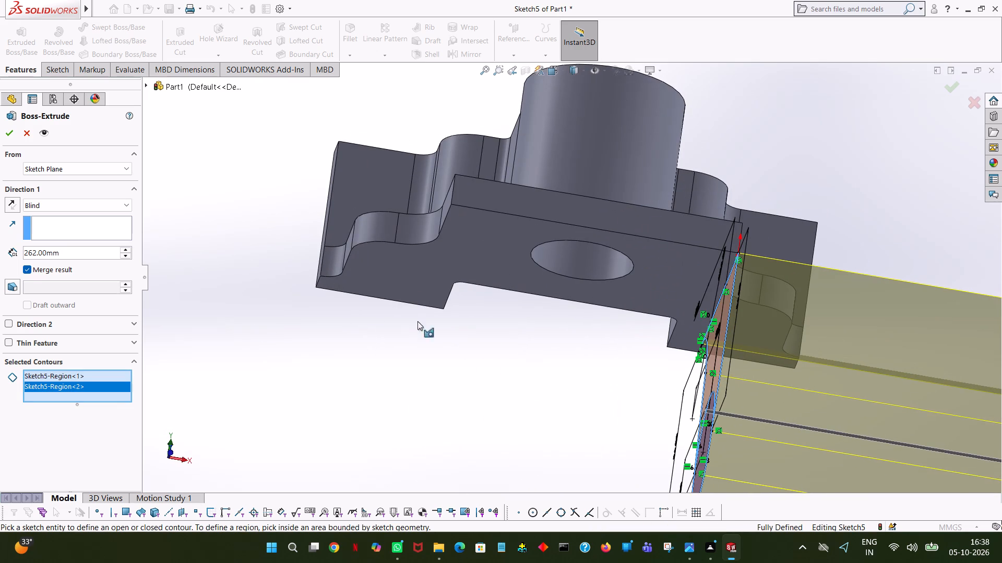
double_click(73, 249)
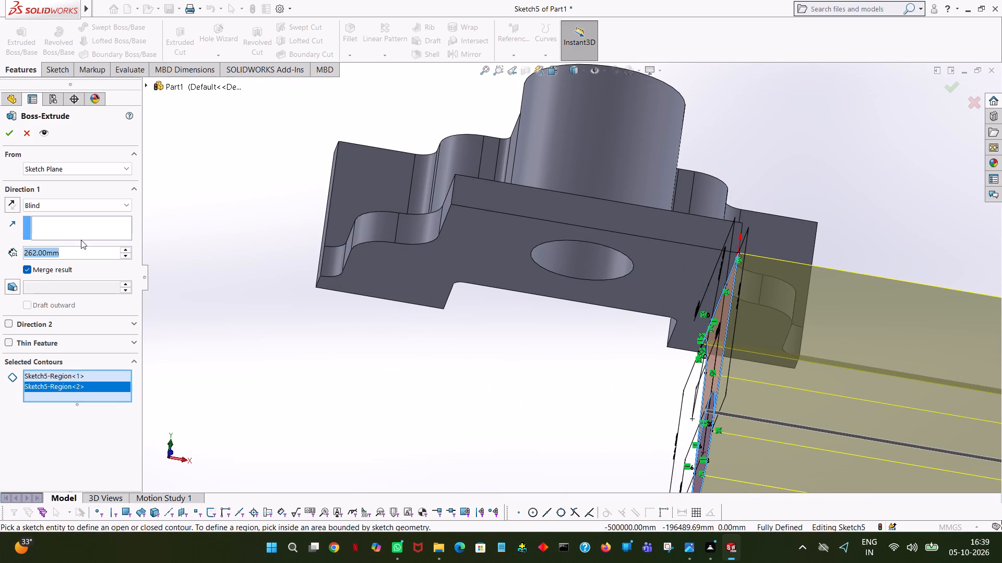
text(10)
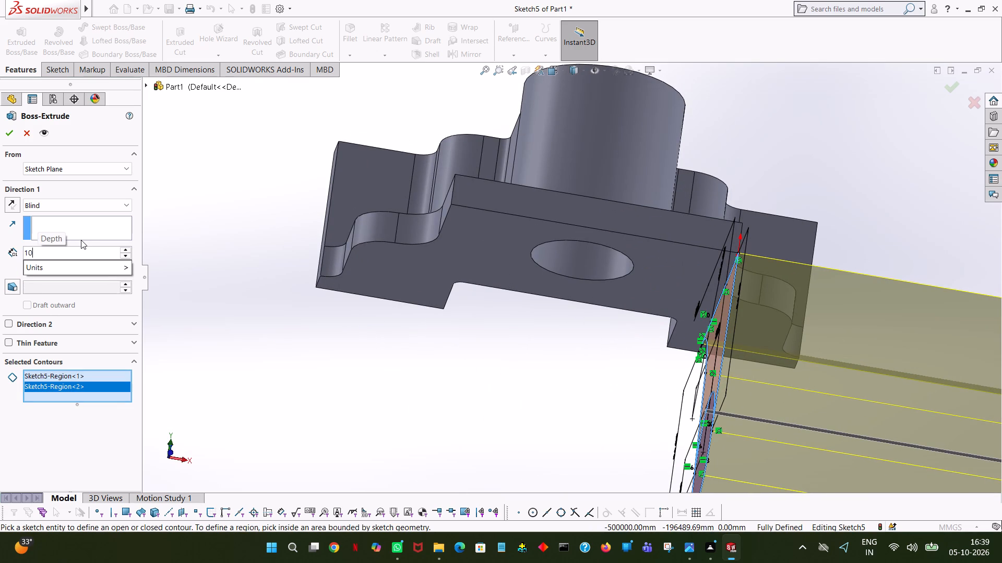
click(343, 419)
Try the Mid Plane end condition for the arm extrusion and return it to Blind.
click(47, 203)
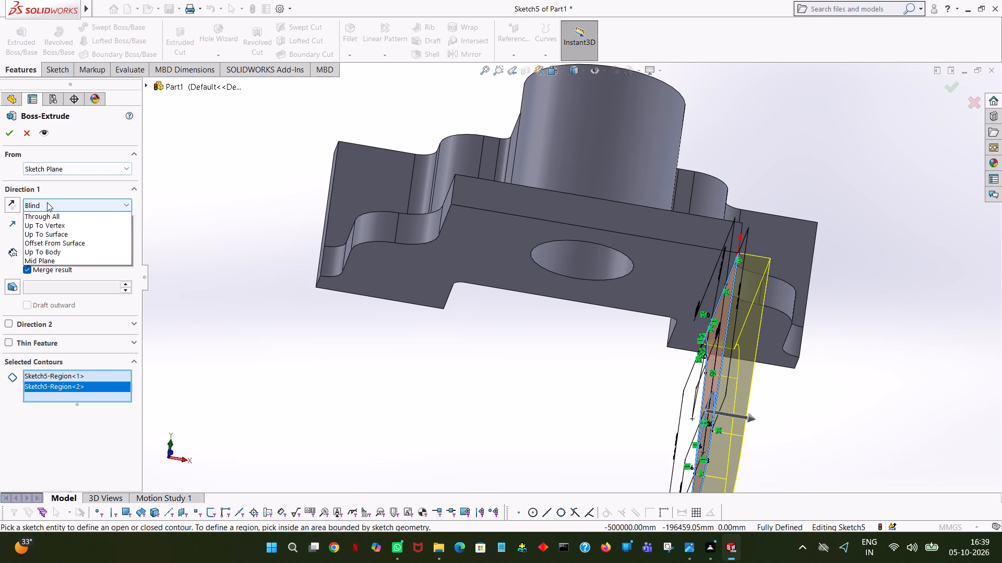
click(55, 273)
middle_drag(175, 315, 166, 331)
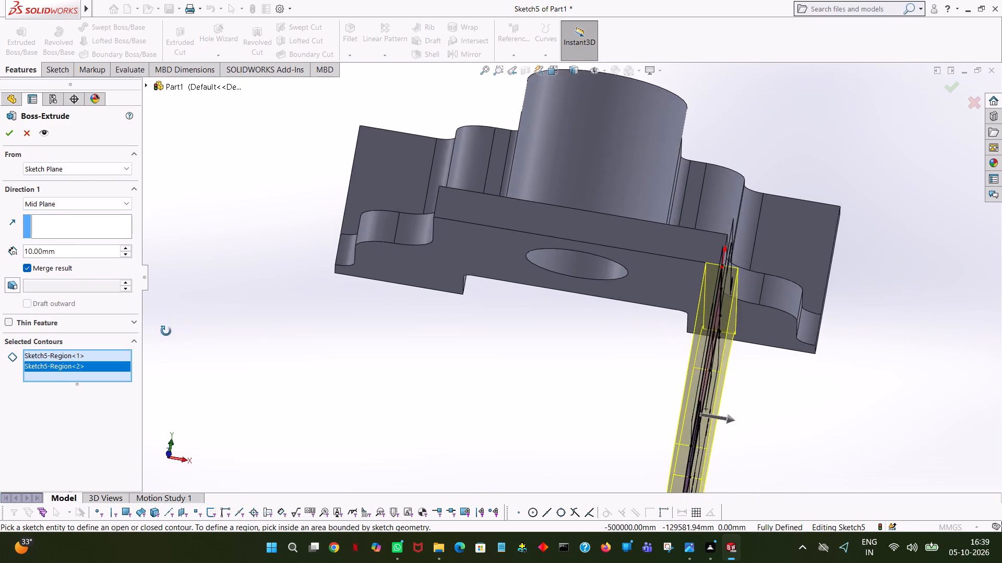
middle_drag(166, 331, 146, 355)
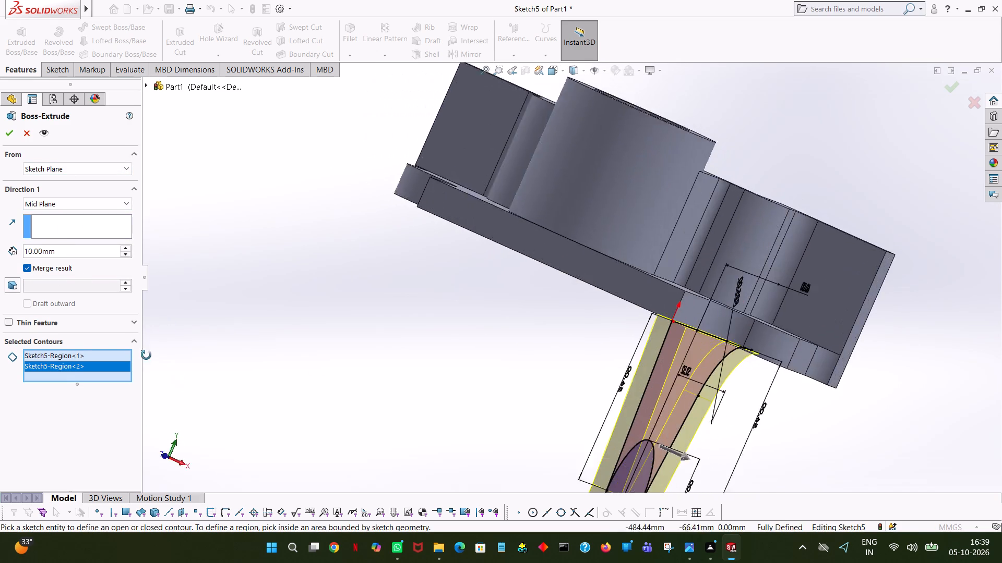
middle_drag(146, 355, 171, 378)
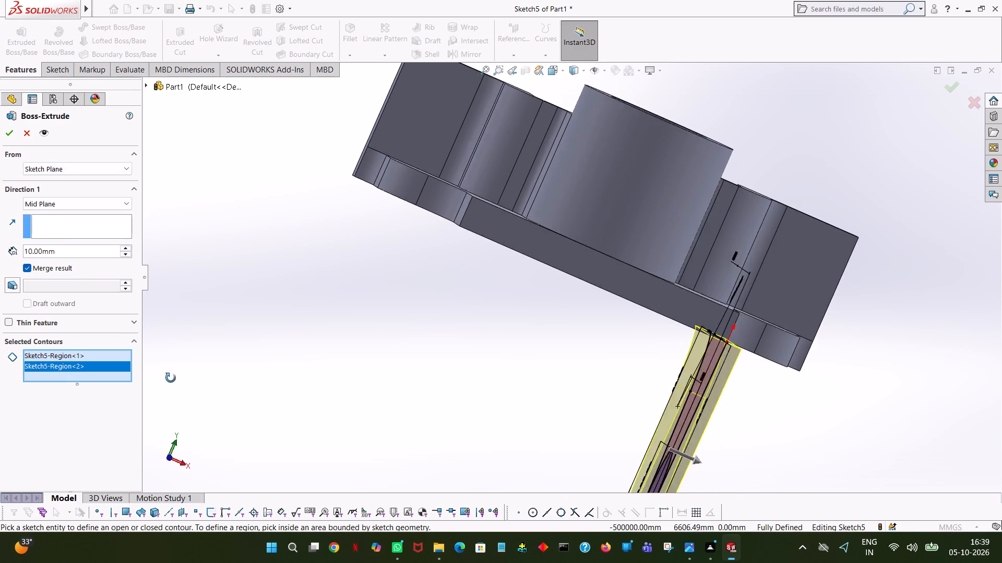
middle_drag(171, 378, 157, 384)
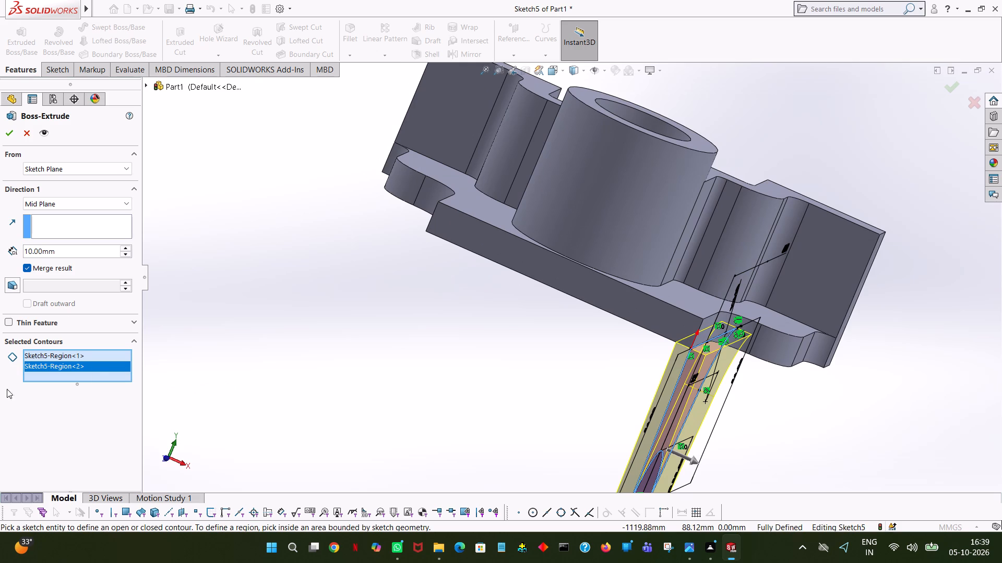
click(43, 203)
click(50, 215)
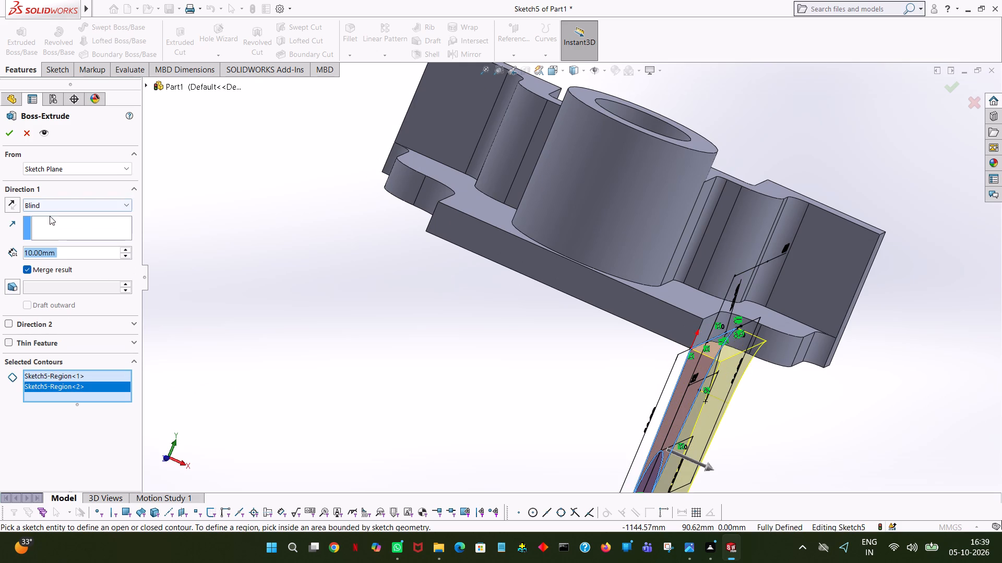
Reverse the arm's extrusion direction so it lies beneath the base plate, and finish the feature.
click(13, 205)
middle_drag(395, 313, 391, 313)
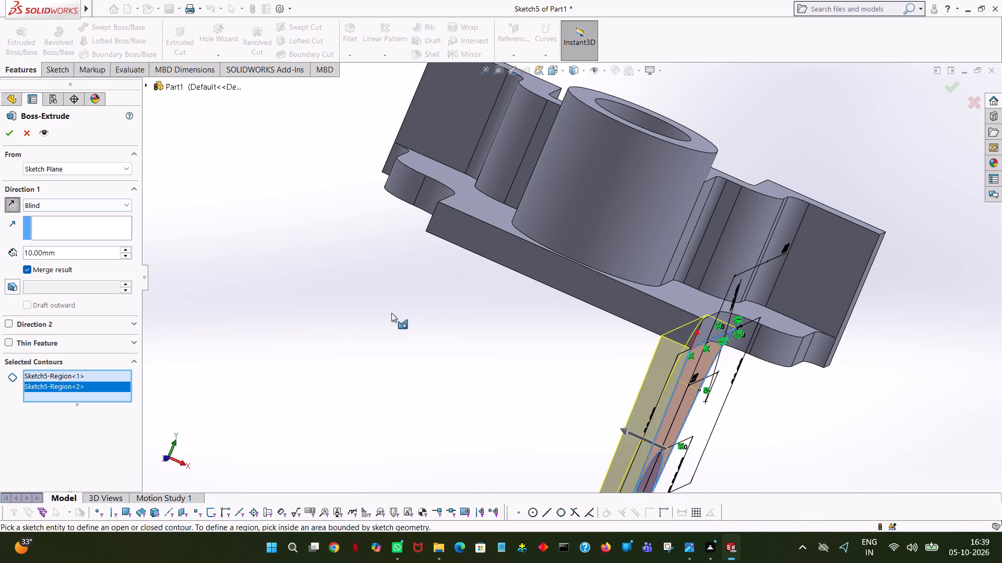
middle_drag(391, 313, 420, 226)
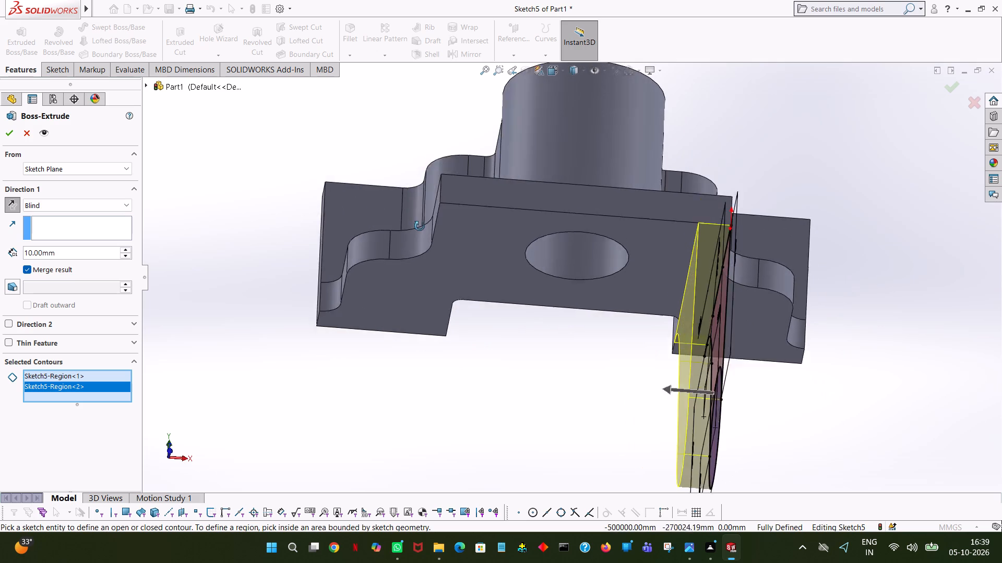
middle_drag(420, 226, 409, 284)
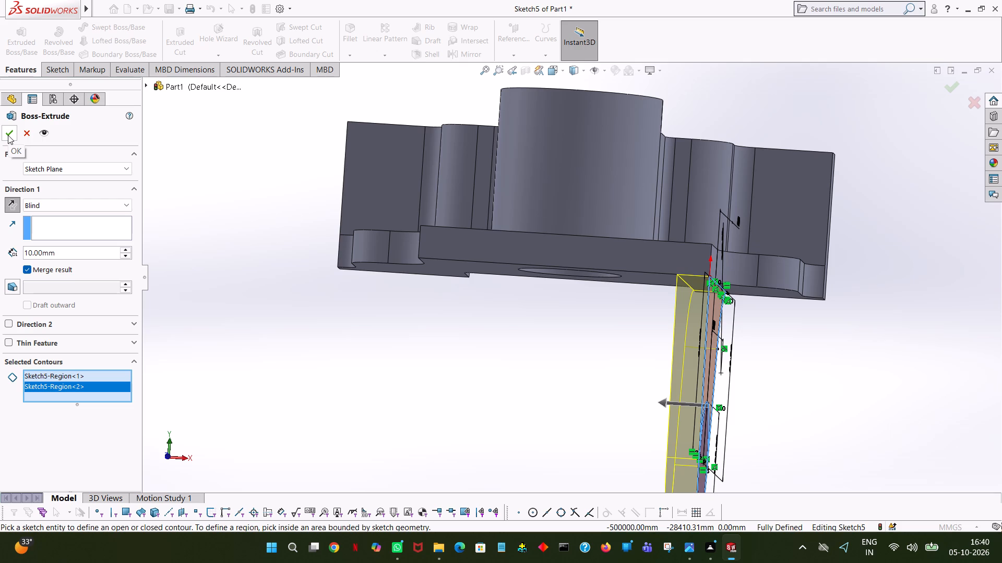
click(6, 128)
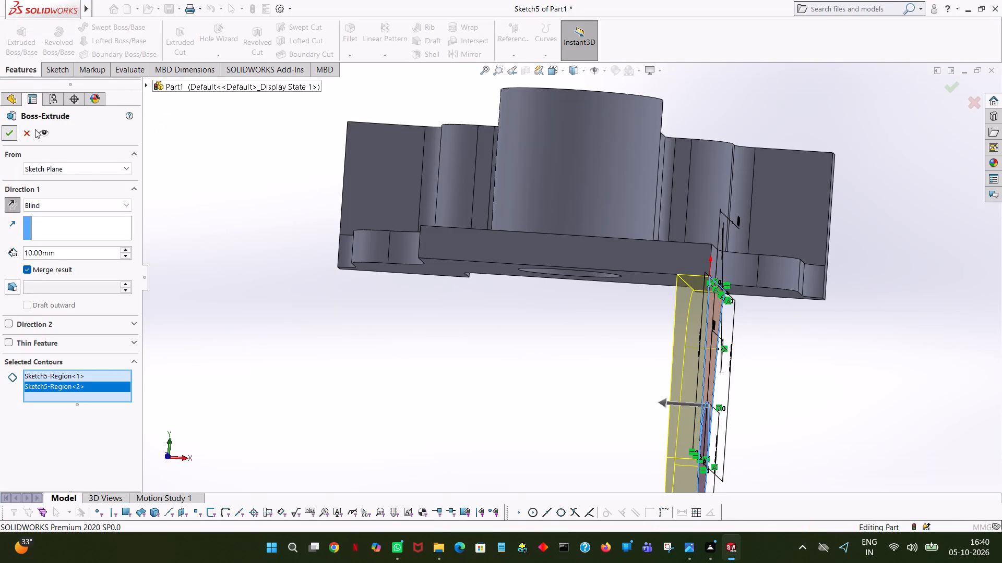
click(138, 166)
Examine the extruded arm and its junction with the base plate from several sides, including above and below.
middle_drag(428, 389, 410, 387)
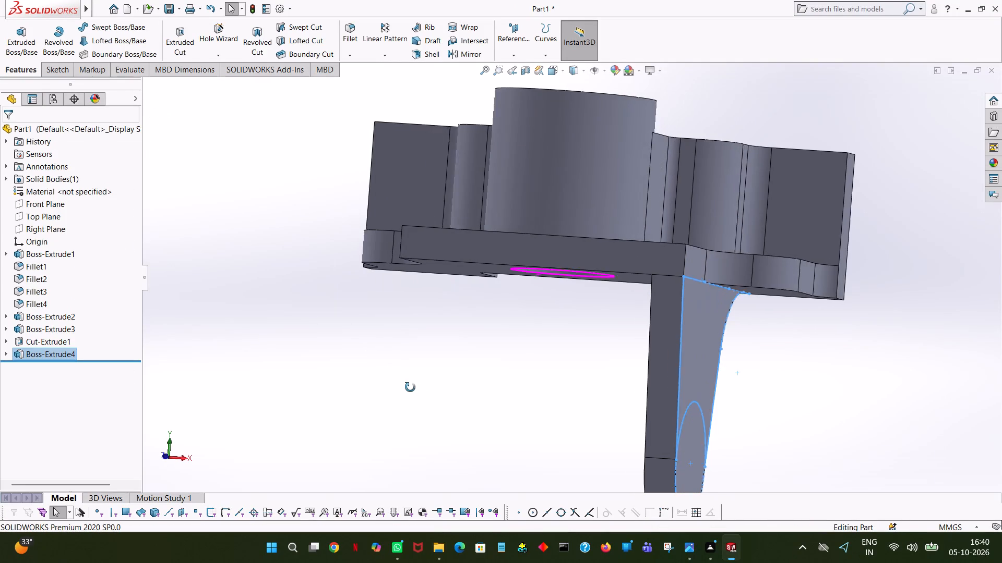
middle_drag(410, 387, 357, 352)
middle_drag(355, 352, 358, 374)
middle_click(358, 374)
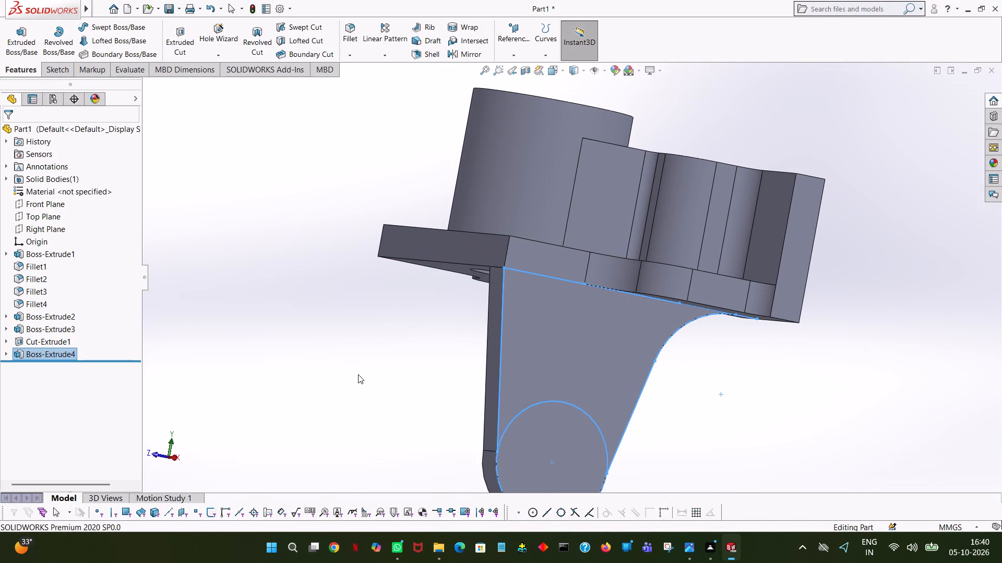
click(791, 433)
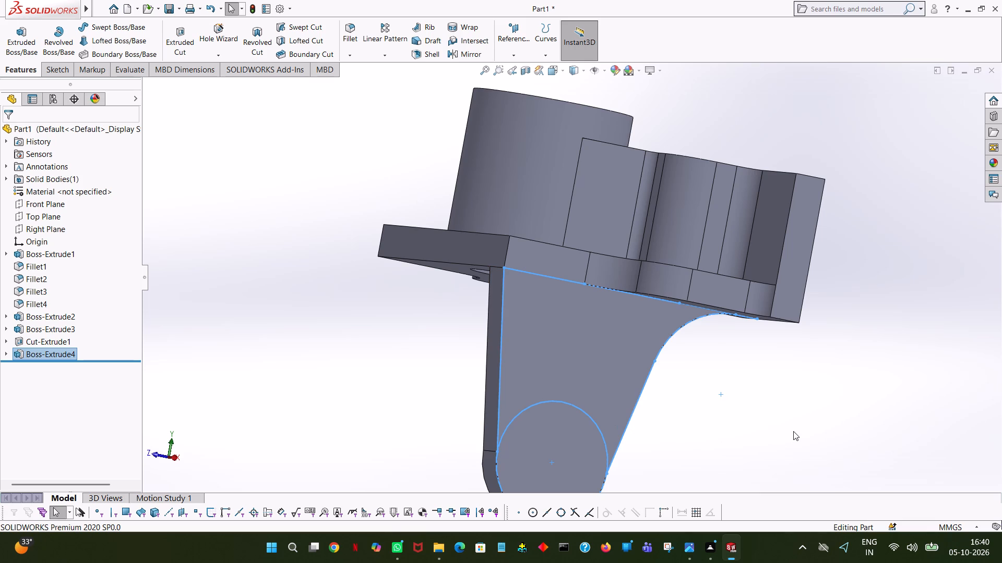
ctrl+scroll(795, 429, down, 2)
ctrl+scroll(795, 429, up, 6)
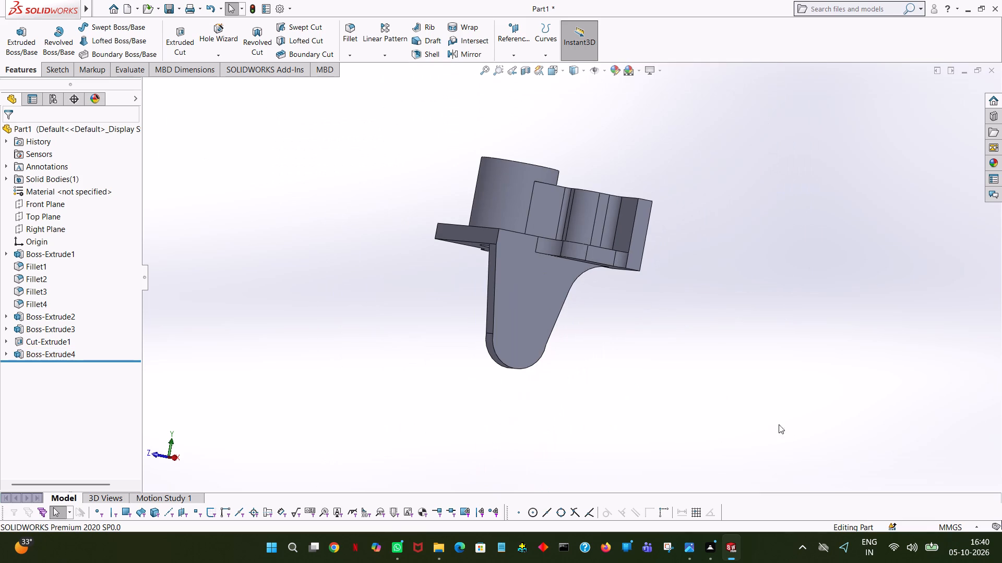
middle_drag(545, 390, 606, 415)
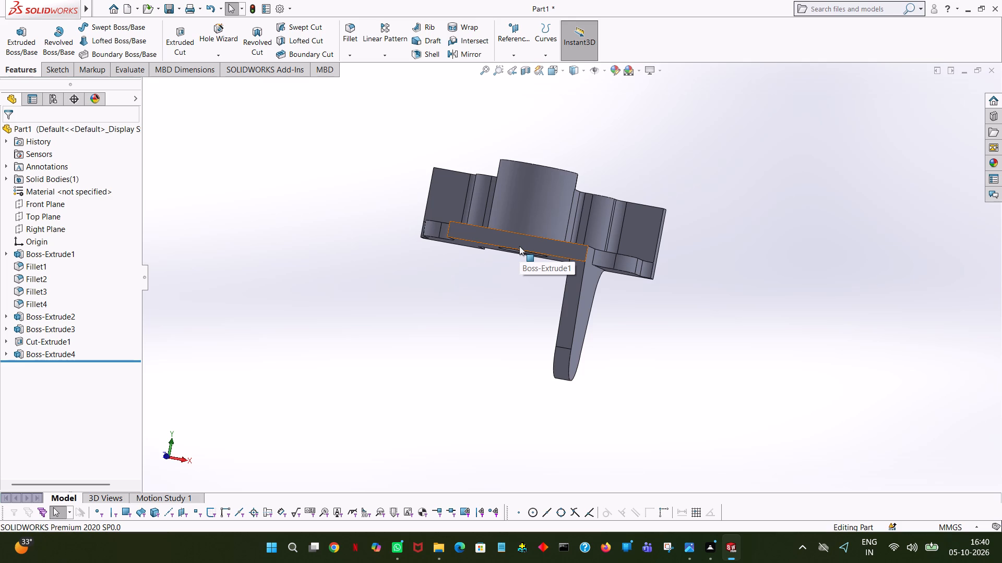
middle_drag(767, 401, 778, 369)
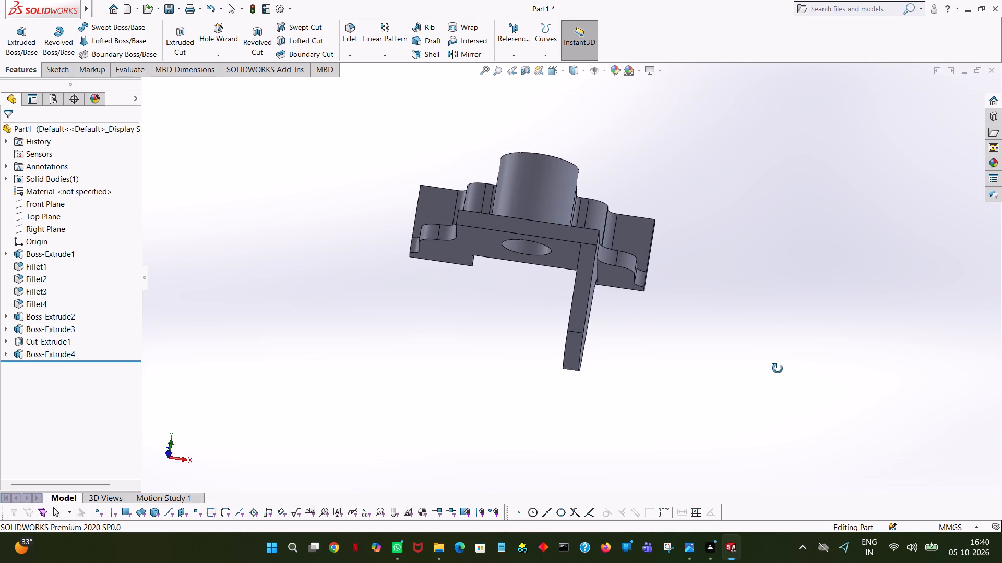
middle_drag(778, 369, 782, 562)
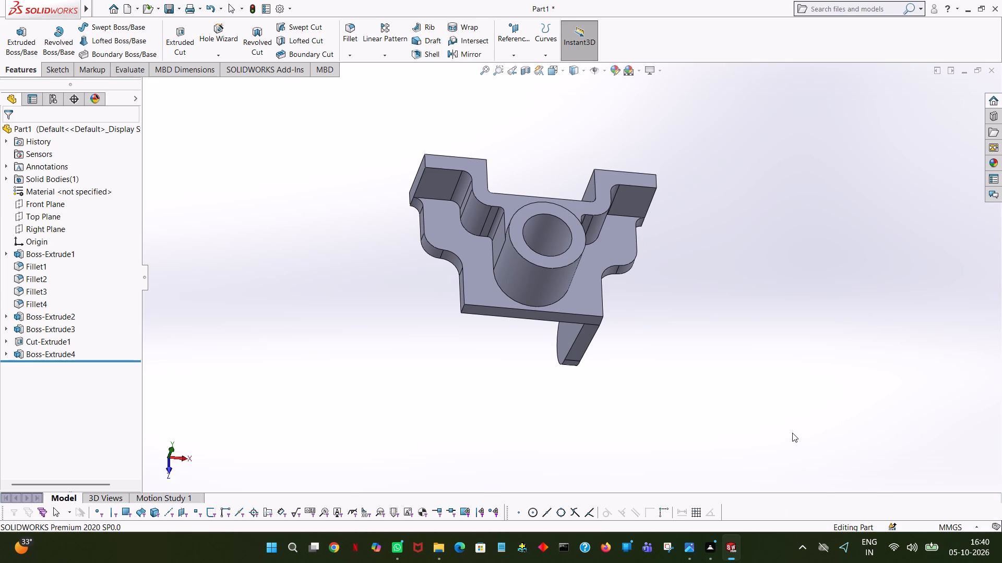
middle_drag(548, 122, 547, 123)
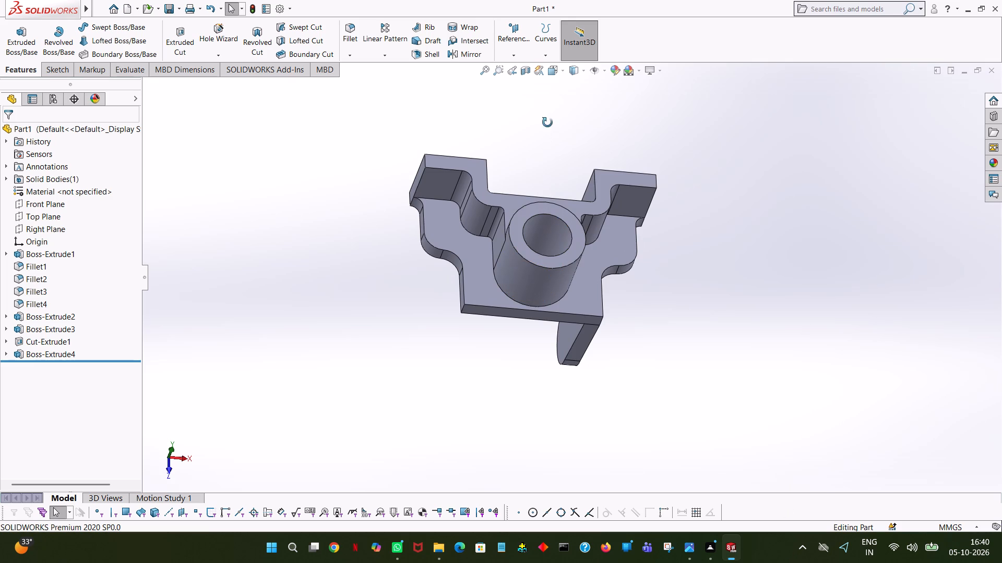
middle_drag(547, 123, 540, 212)
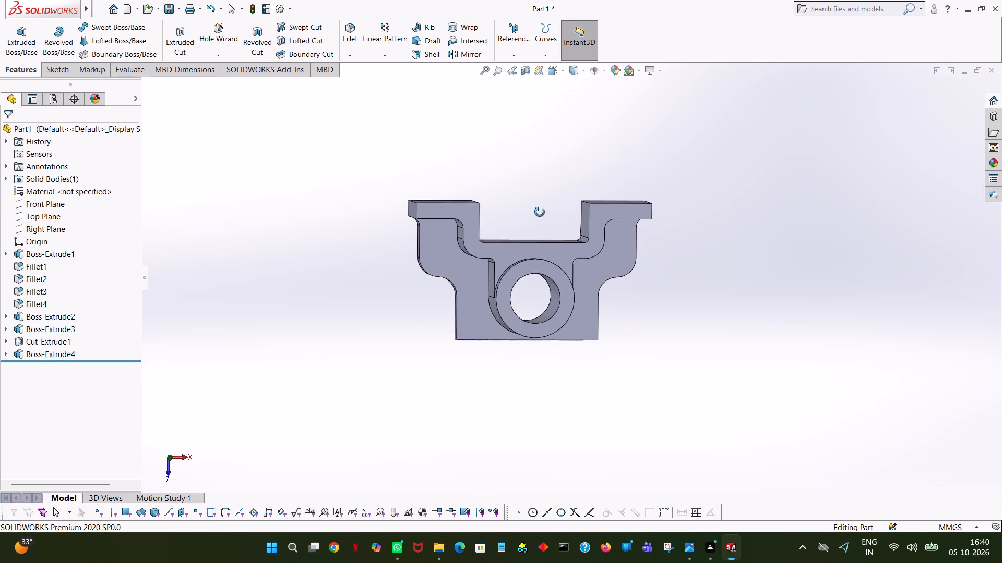
middle_drag(540, 212, 541, 200)
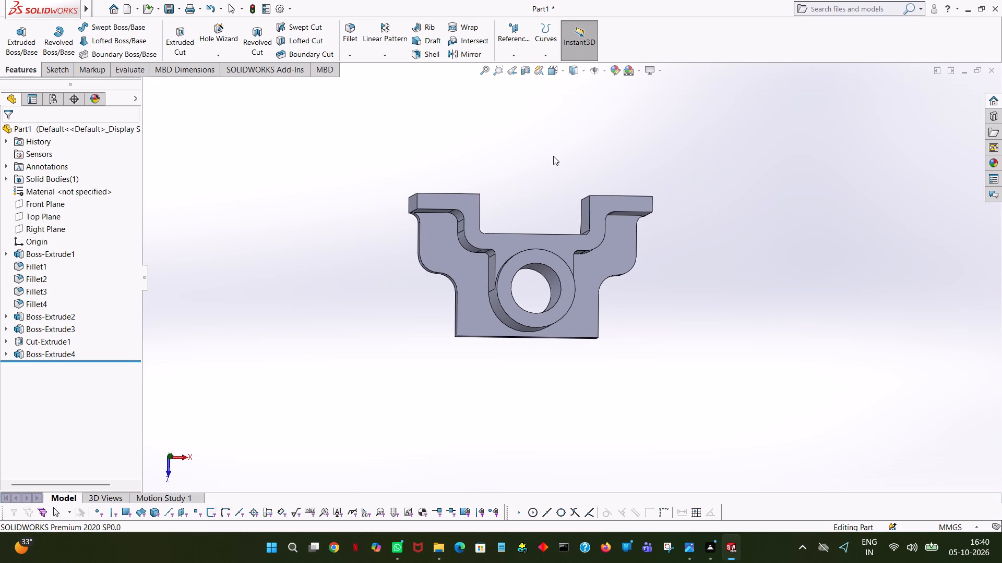
middle_drag(588, 333, 604, 241)
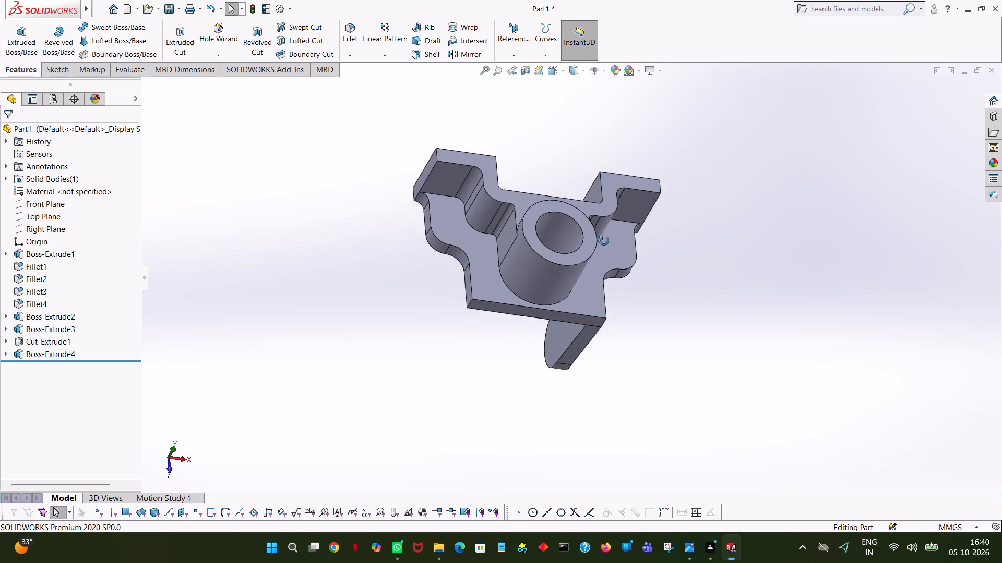
middle_drag(604, 241, 571, 68)
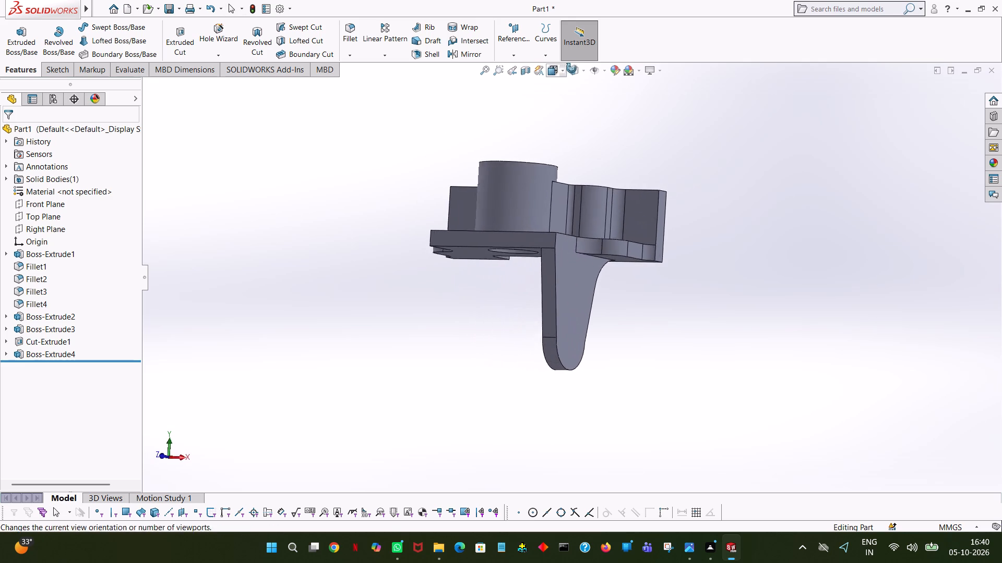
middle_drag(571, 68, 606, 99)
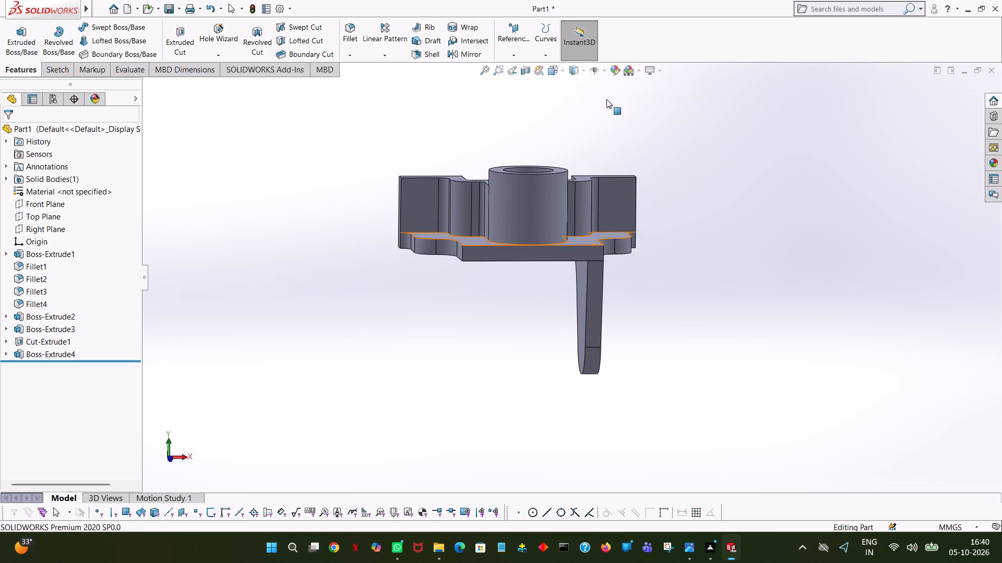
Start an Extruded Boss sketch on the base plate's front face and orient the view normal to it.
click(19, 35)
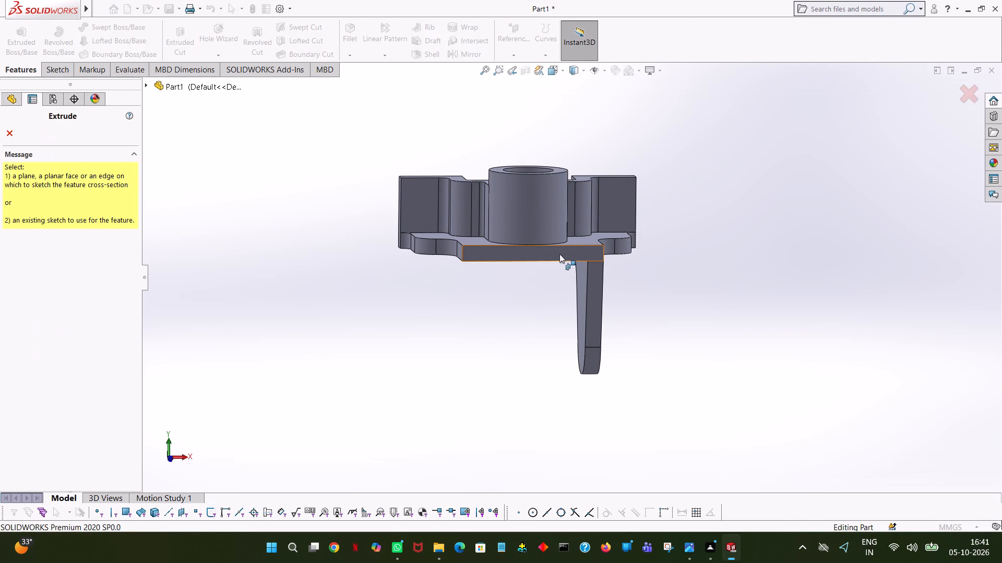
click(559, 254)
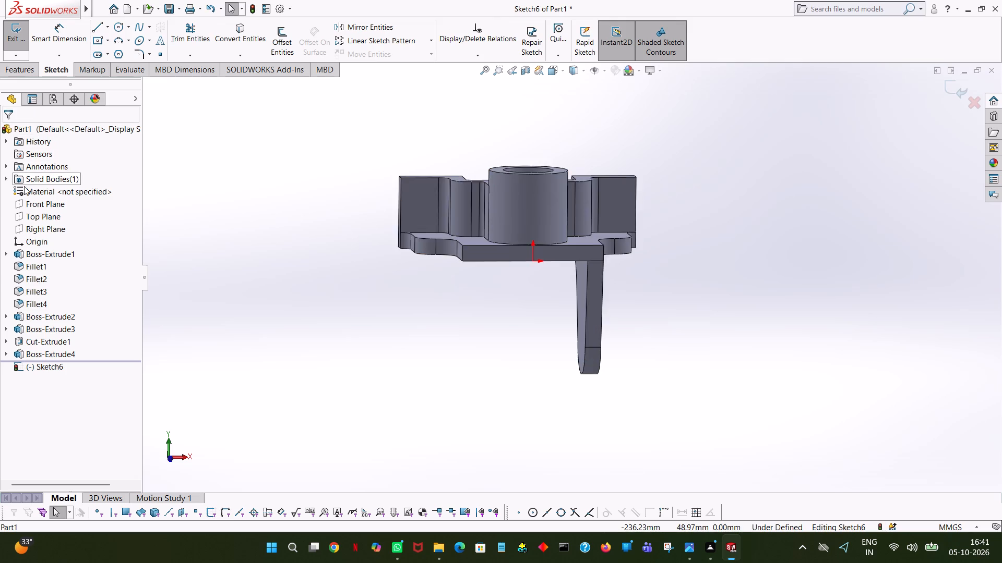
key(space)
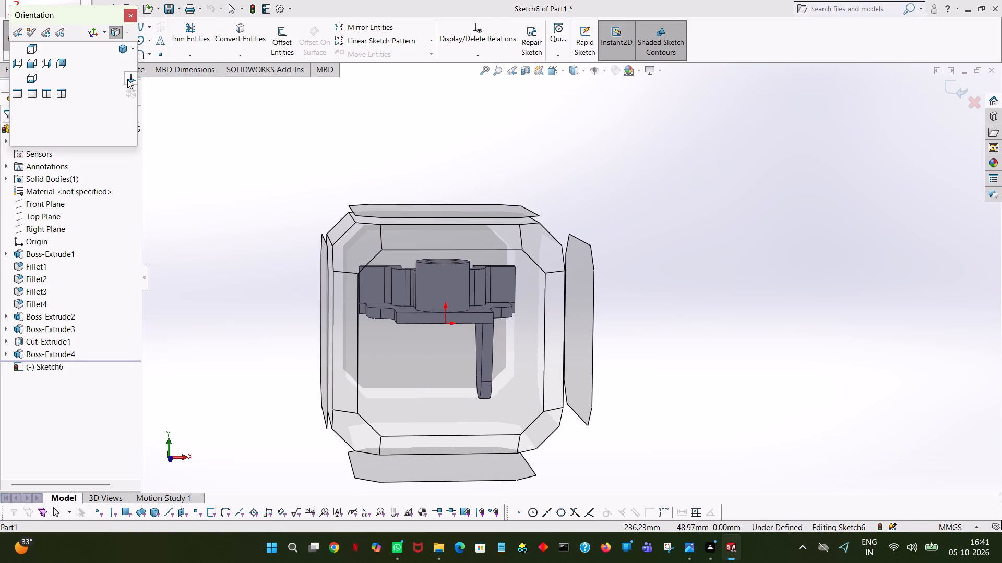
click(127, 79)
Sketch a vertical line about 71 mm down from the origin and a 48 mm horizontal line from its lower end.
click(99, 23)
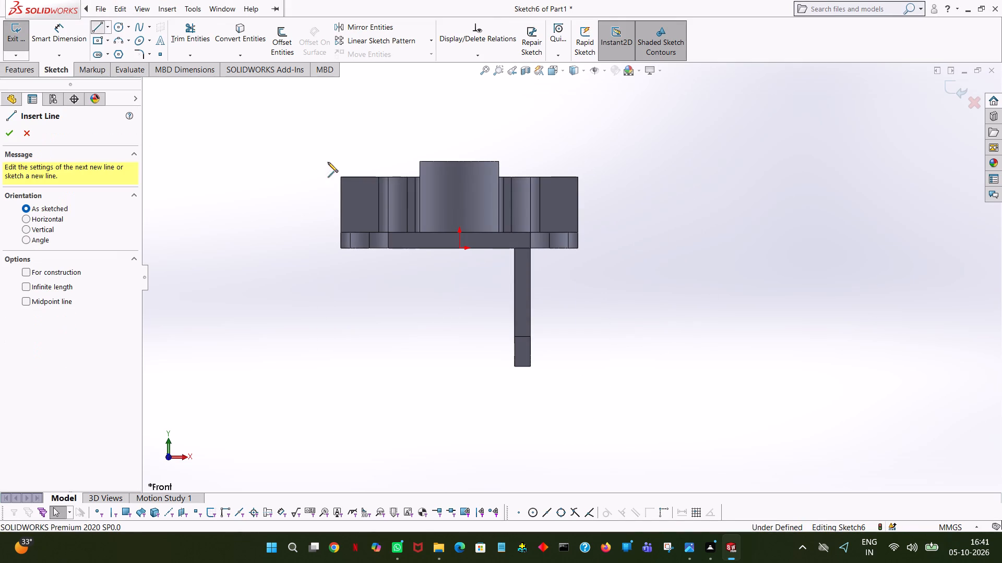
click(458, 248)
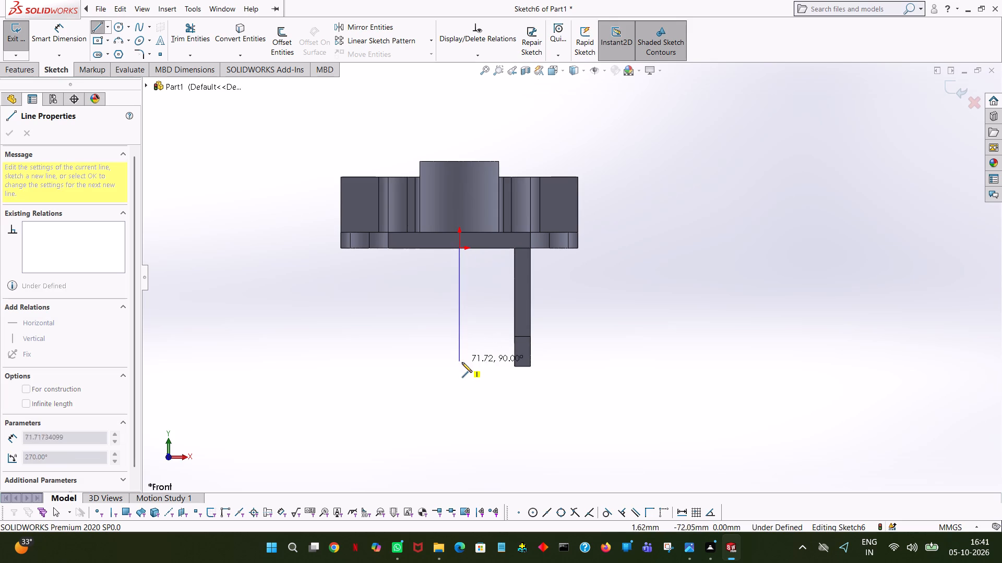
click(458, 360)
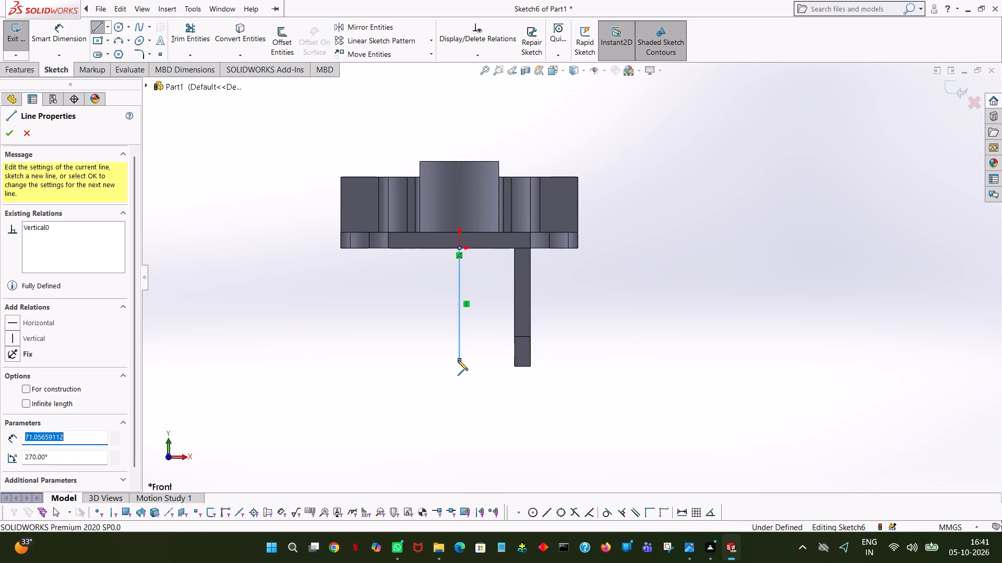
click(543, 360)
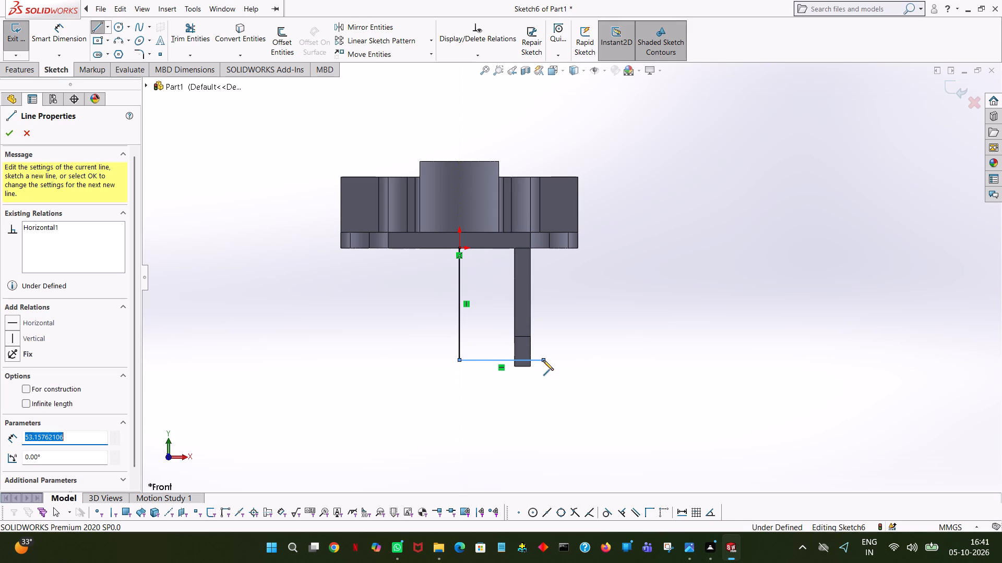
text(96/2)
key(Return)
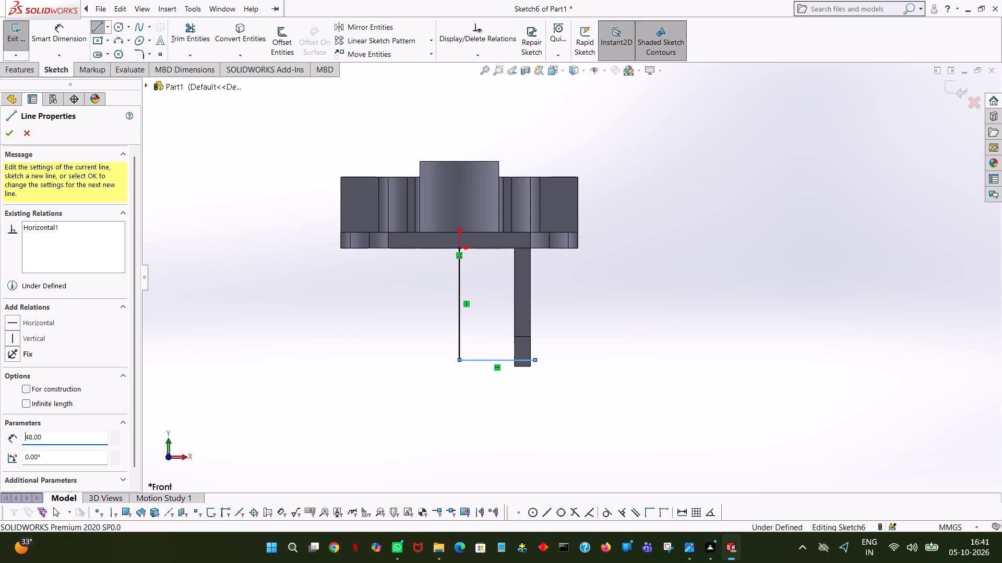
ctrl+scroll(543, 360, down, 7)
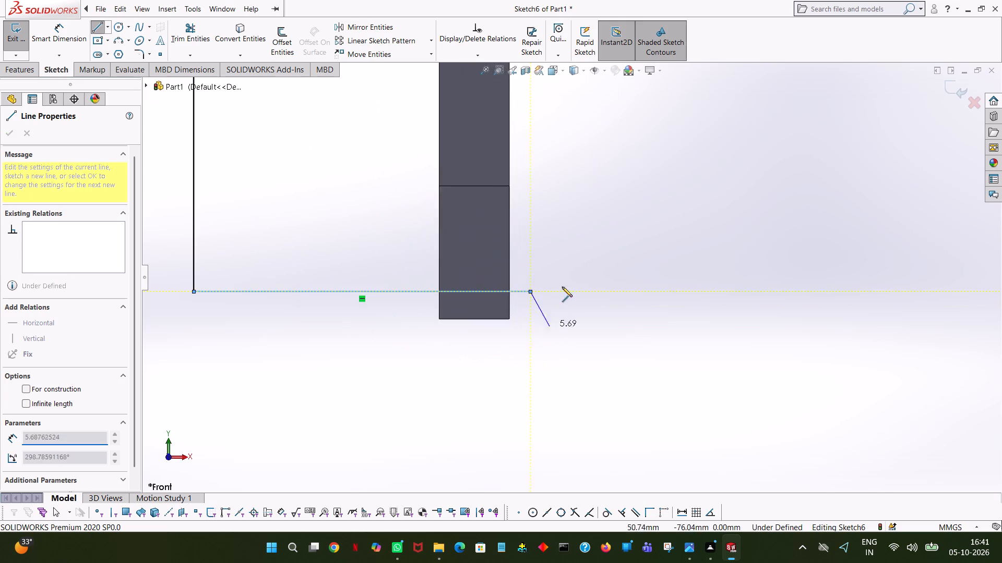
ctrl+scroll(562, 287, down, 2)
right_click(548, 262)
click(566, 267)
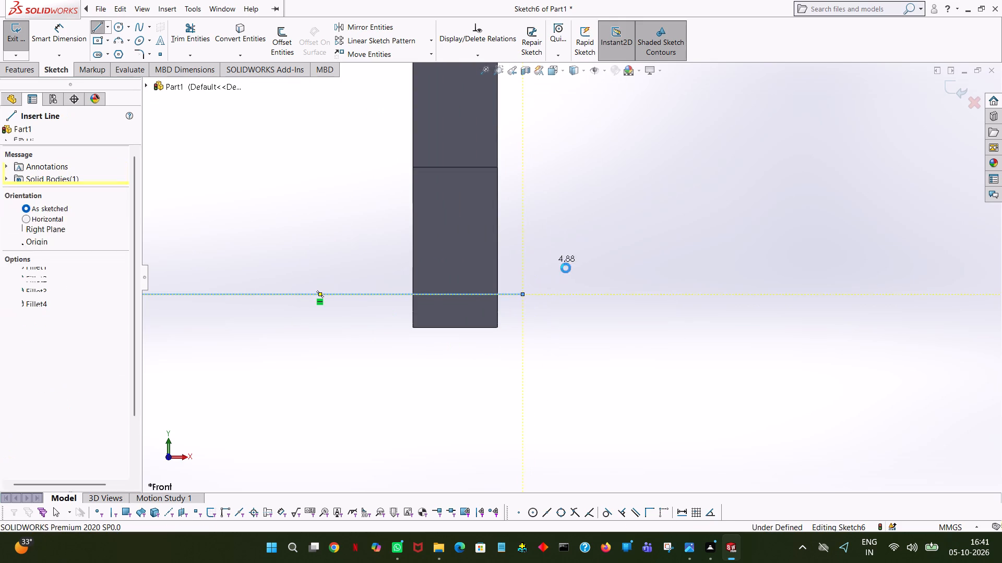
Check the gap between the 48 mm line's free end and the arm's edge using a temporary line.
click(98, 27)
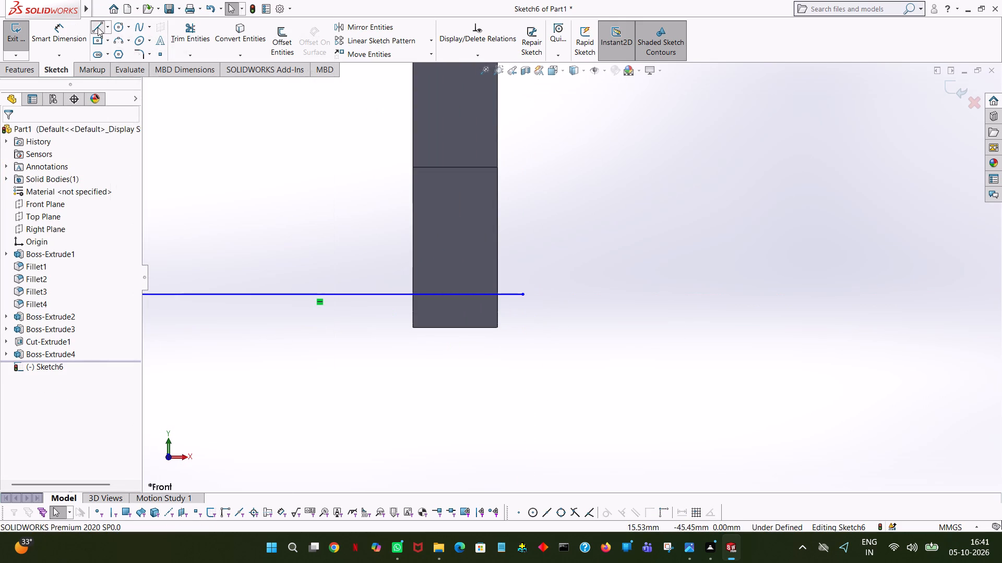
click(520, 294)
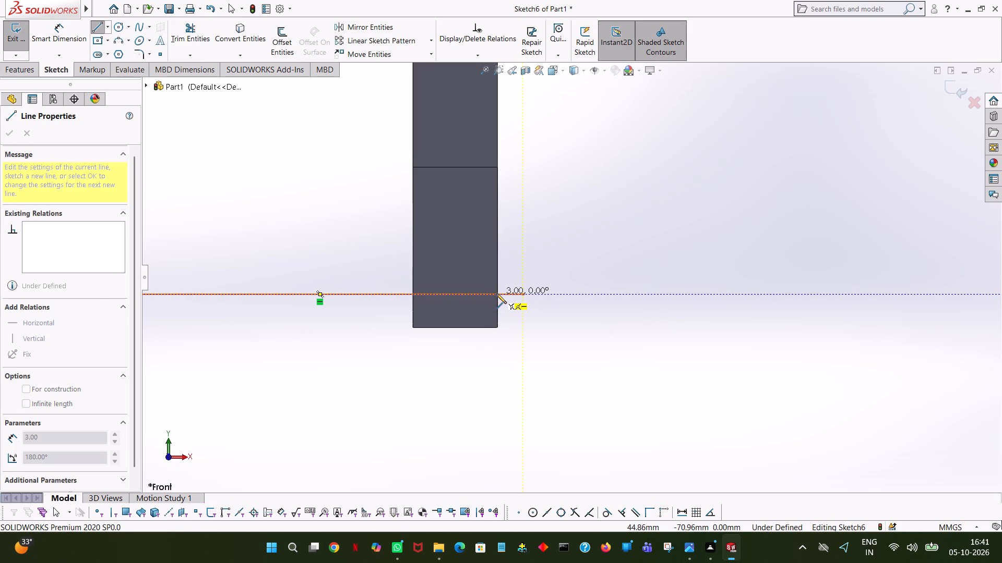
right_click(496, 293)
click(522, 302)
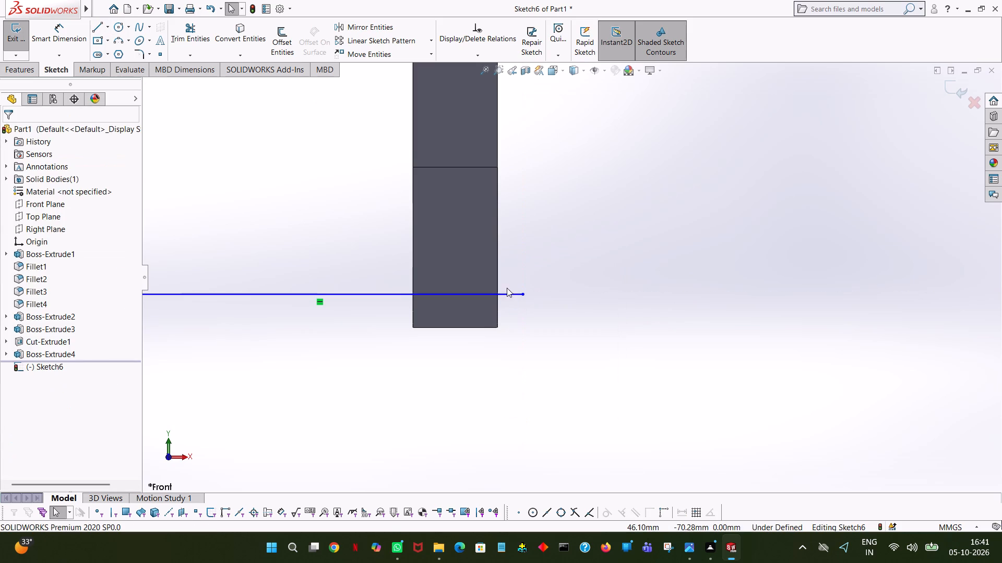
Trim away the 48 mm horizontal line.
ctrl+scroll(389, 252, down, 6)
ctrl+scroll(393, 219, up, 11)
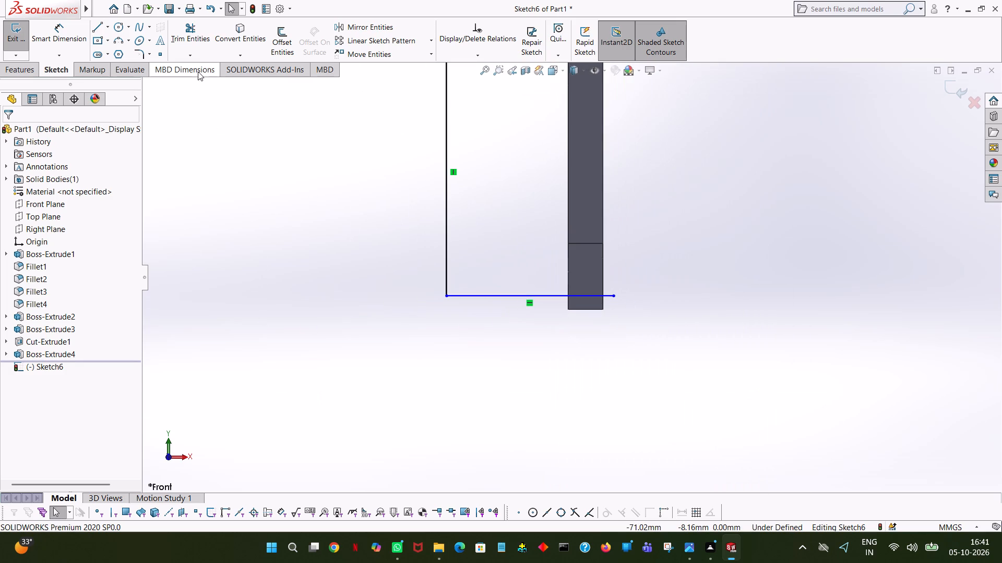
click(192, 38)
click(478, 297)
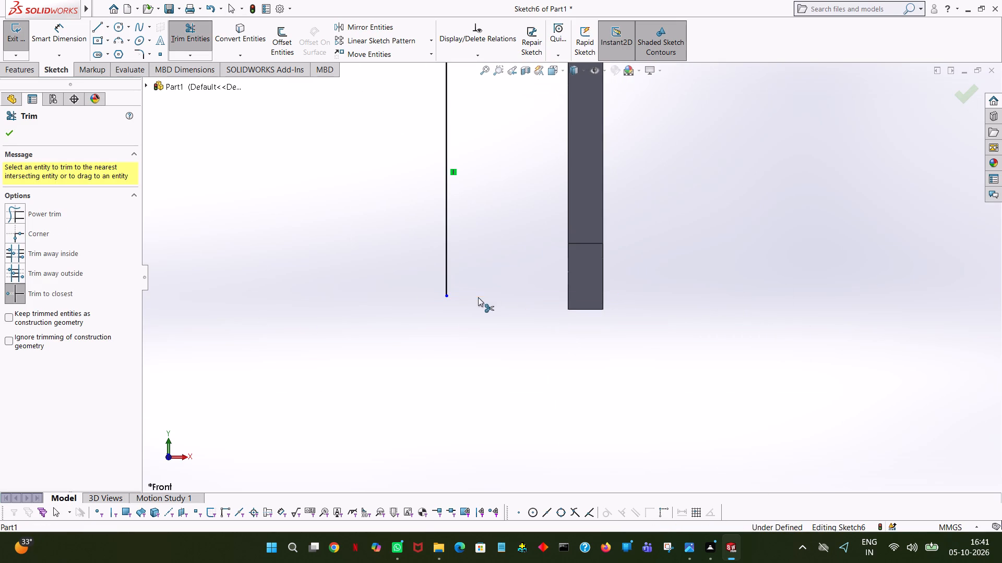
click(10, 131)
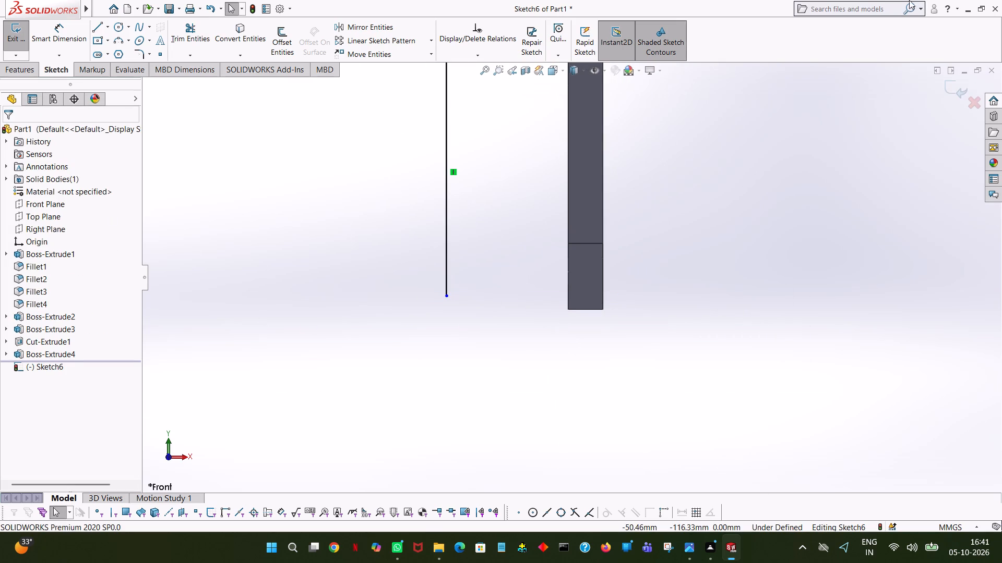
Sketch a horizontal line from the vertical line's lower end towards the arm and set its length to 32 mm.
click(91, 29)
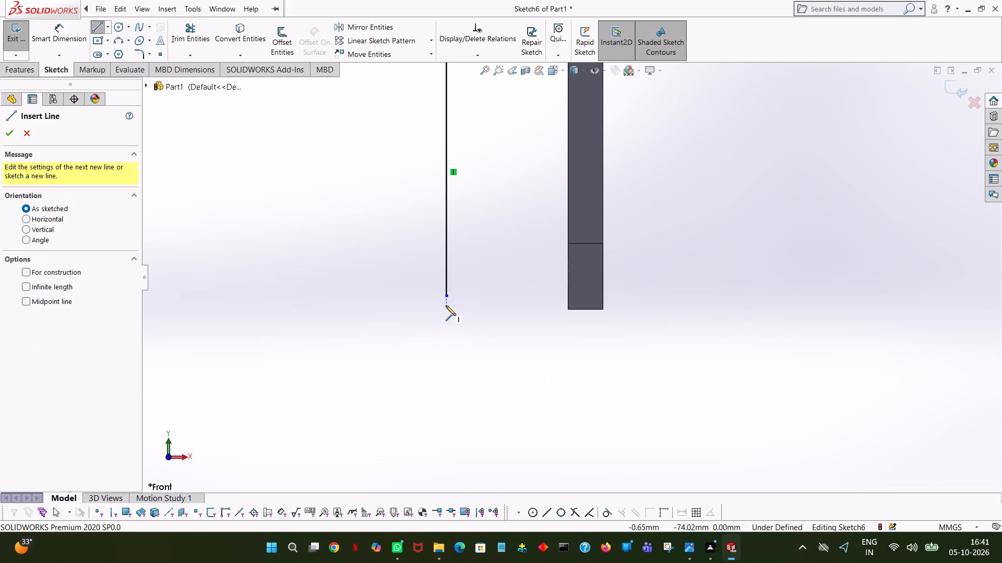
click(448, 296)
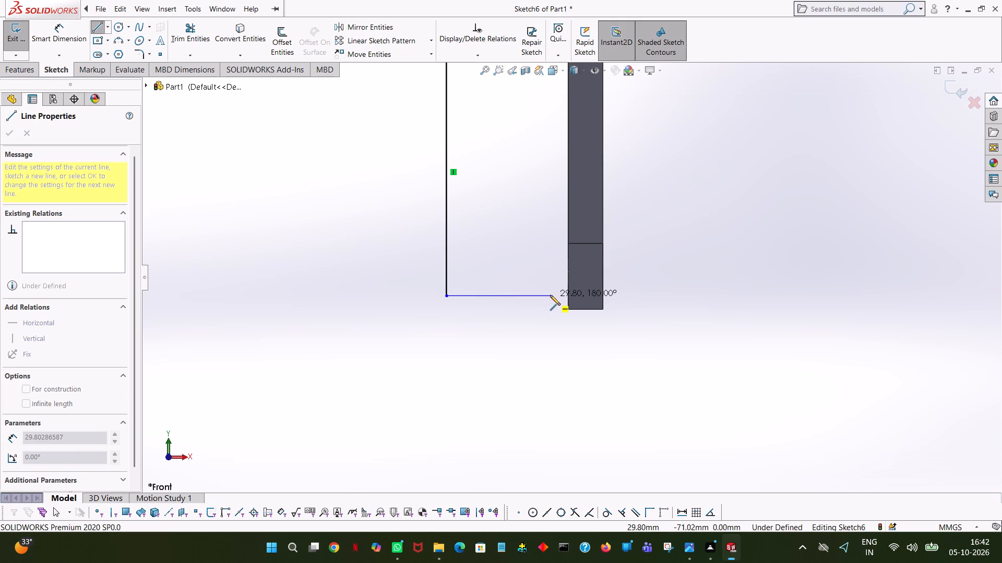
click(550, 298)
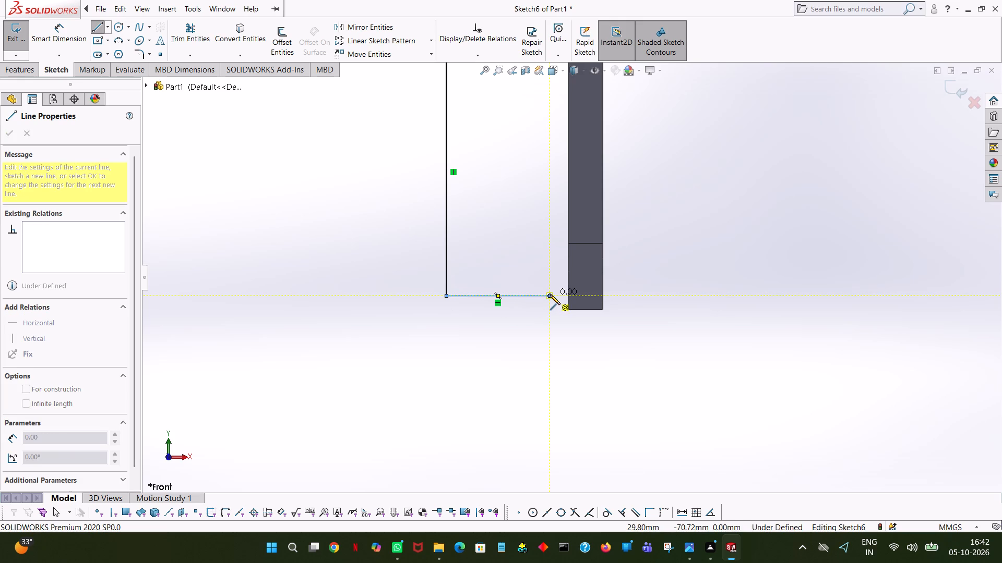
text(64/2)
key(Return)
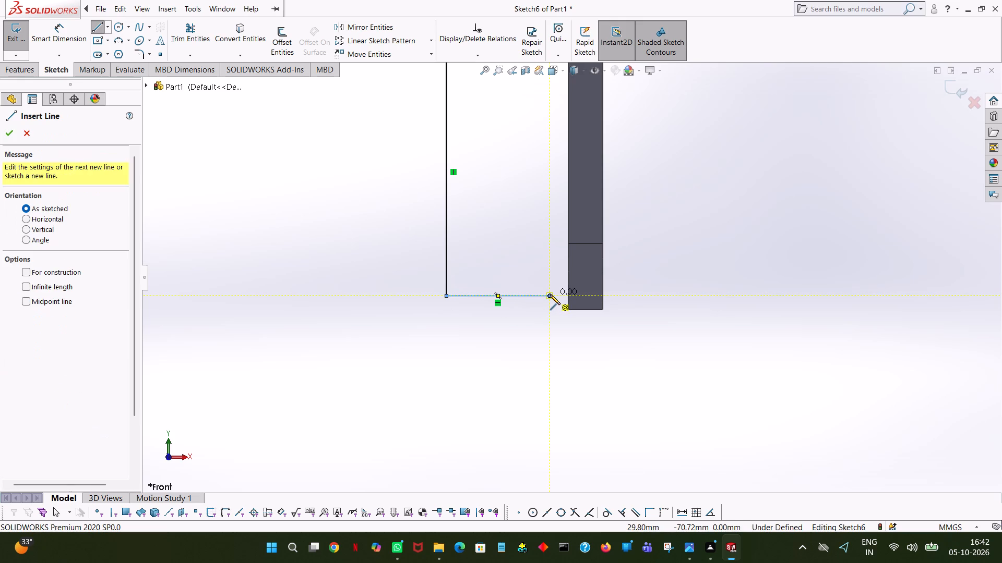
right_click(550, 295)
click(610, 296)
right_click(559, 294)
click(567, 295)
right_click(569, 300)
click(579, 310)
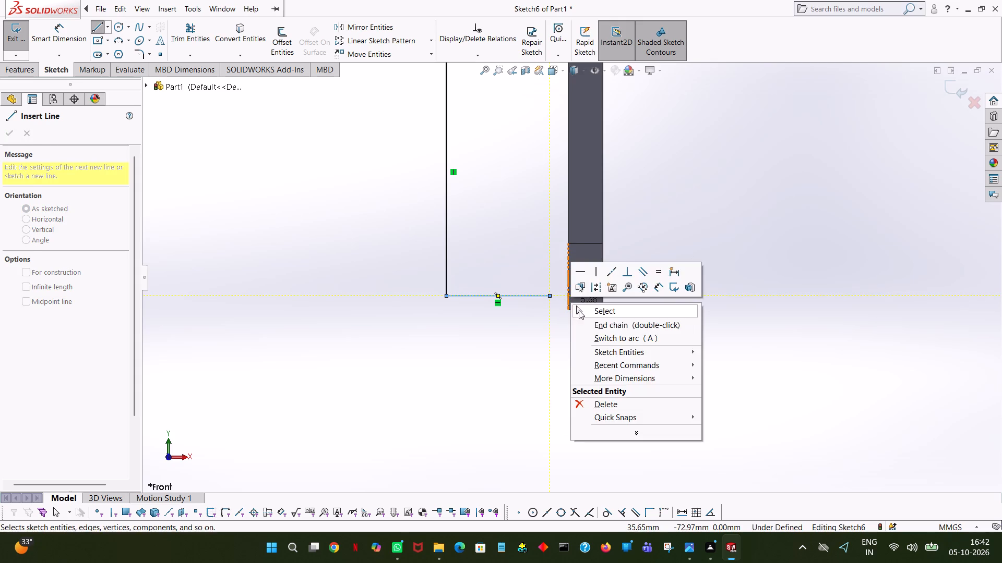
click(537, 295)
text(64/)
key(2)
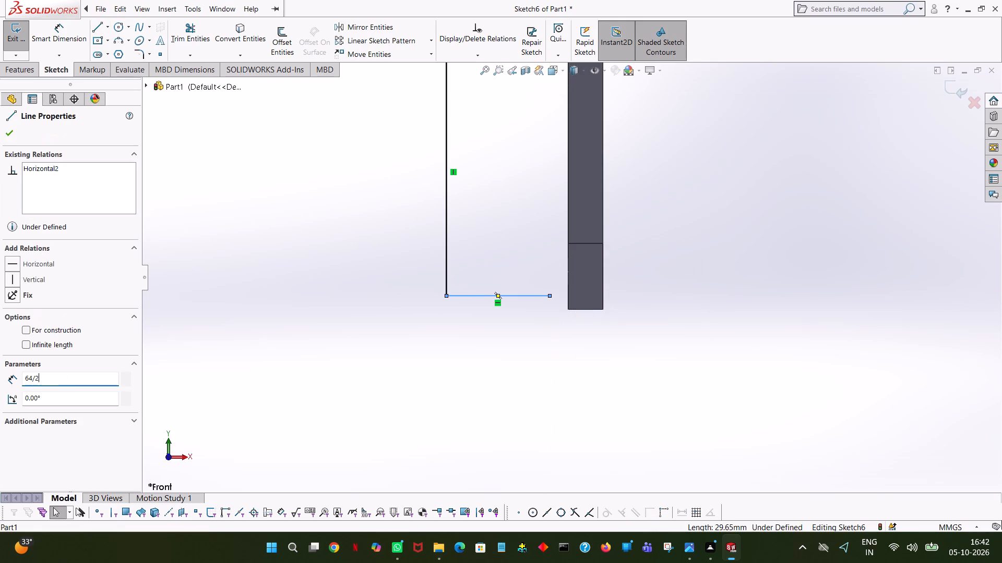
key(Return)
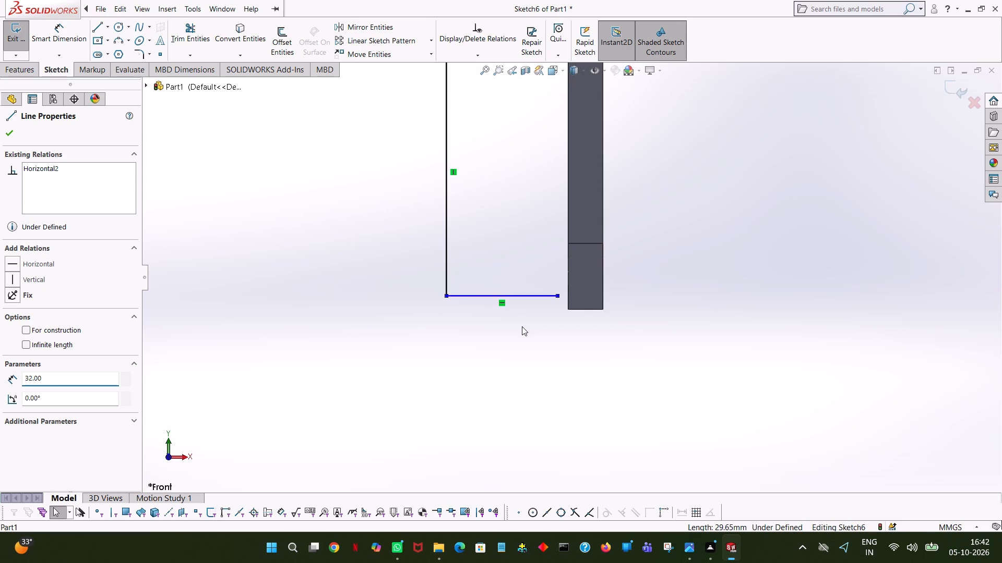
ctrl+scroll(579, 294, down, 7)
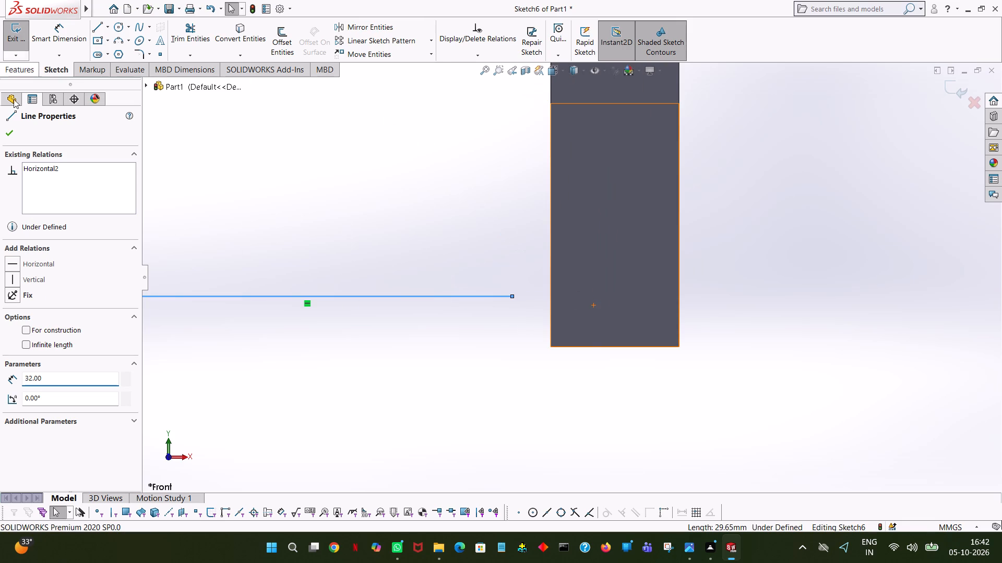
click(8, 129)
Check the gap between the 32 mm line's free end and the arm's near edge using a temporary line.
click(94, 27)
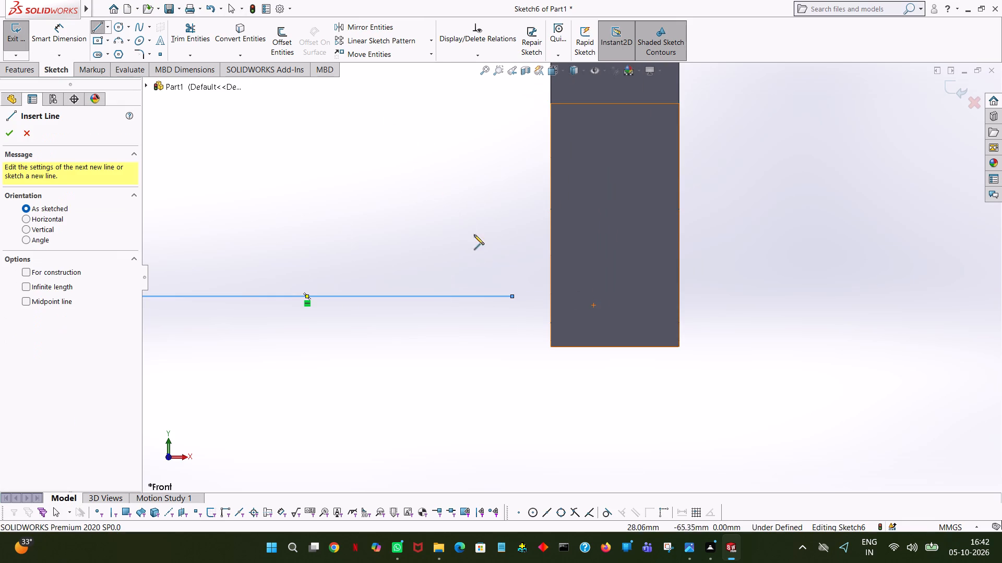
click(512, 296)
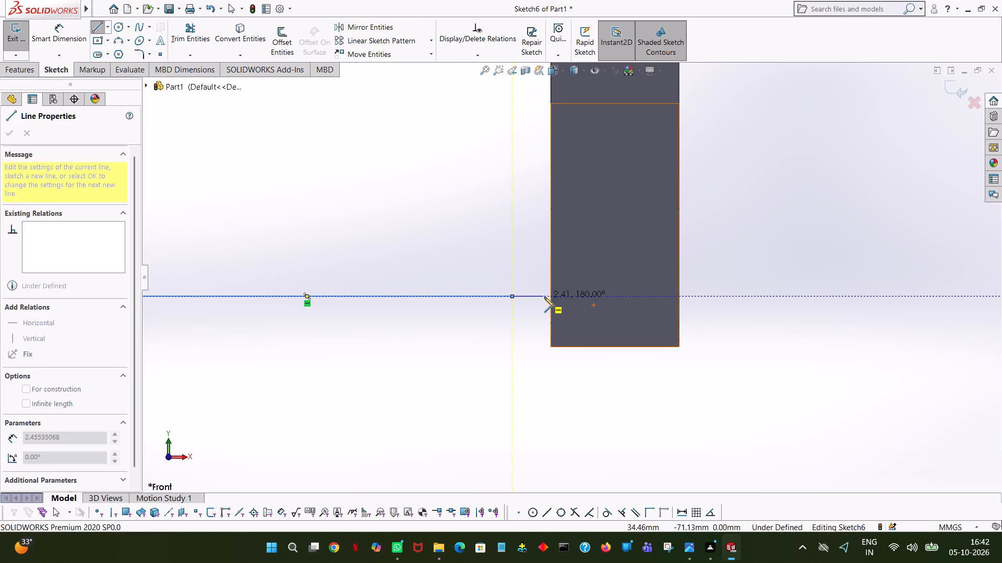
right_click(493, 289)
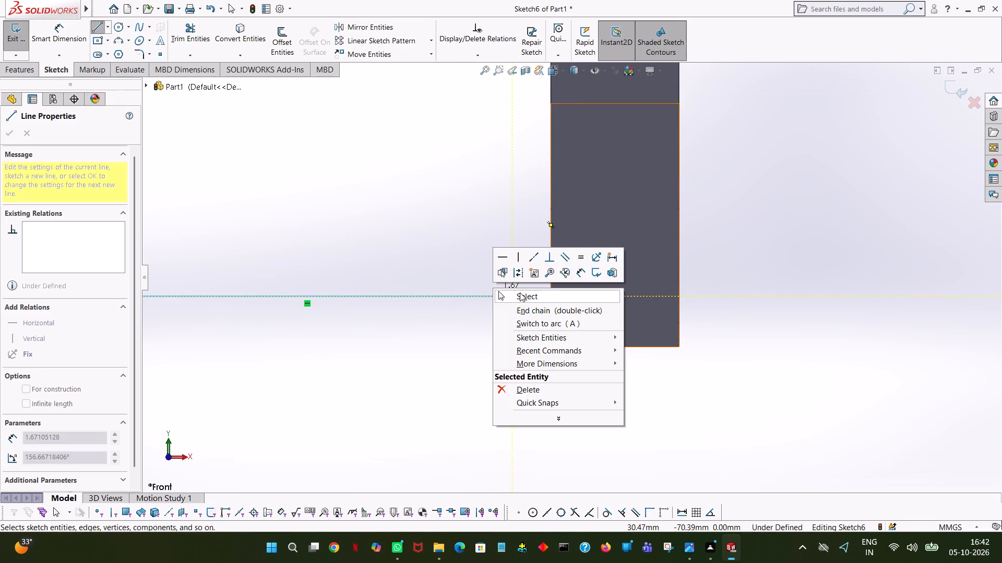
click(522, 298)
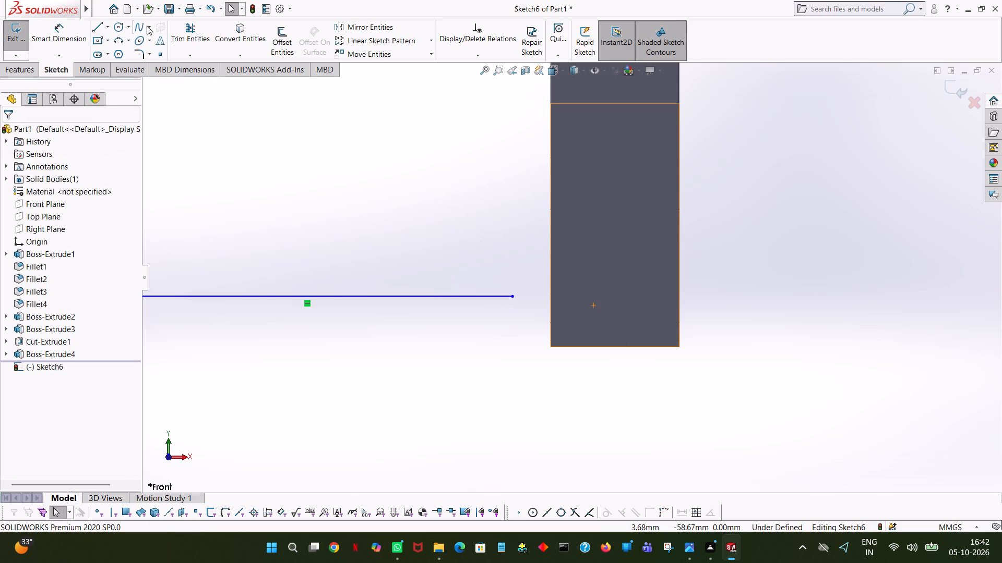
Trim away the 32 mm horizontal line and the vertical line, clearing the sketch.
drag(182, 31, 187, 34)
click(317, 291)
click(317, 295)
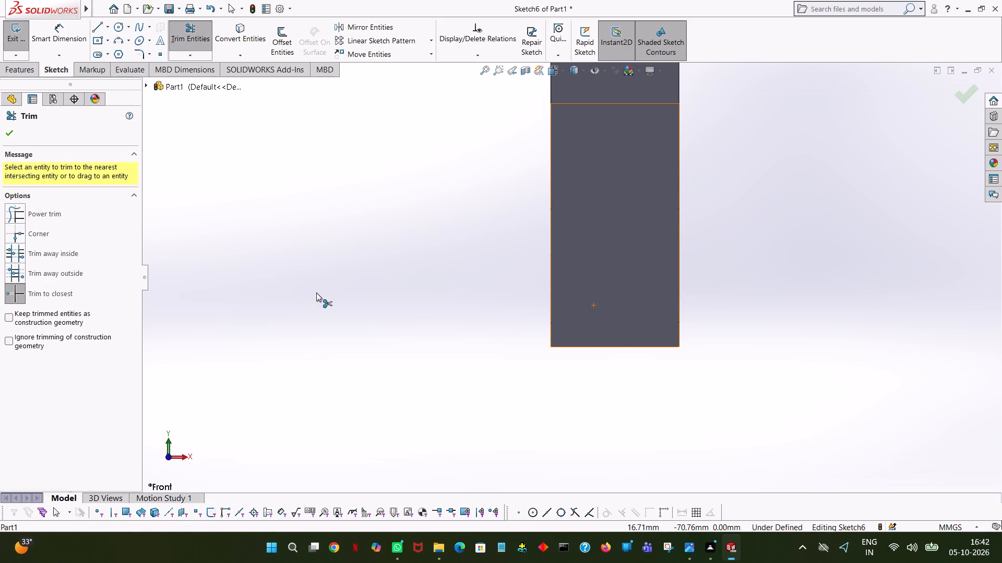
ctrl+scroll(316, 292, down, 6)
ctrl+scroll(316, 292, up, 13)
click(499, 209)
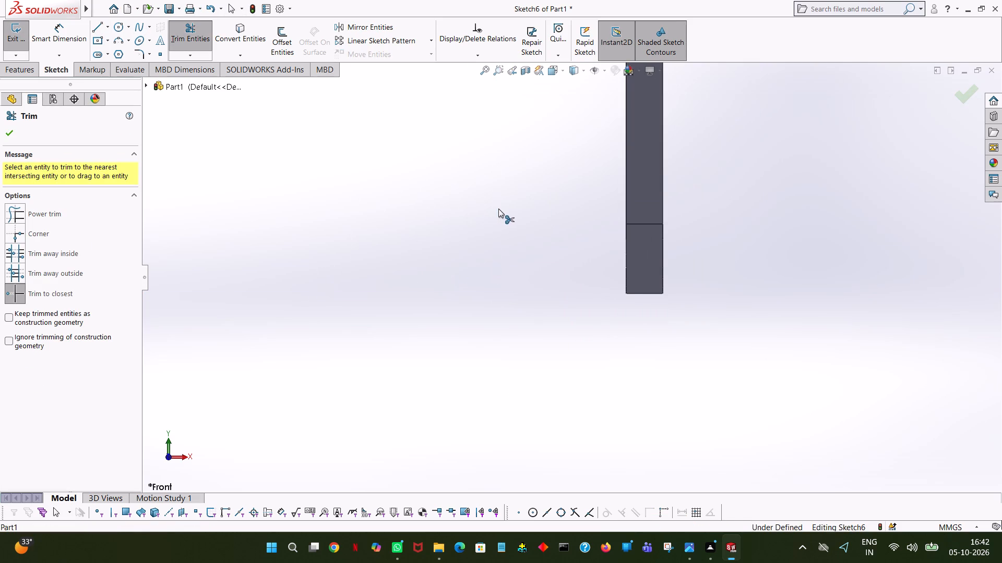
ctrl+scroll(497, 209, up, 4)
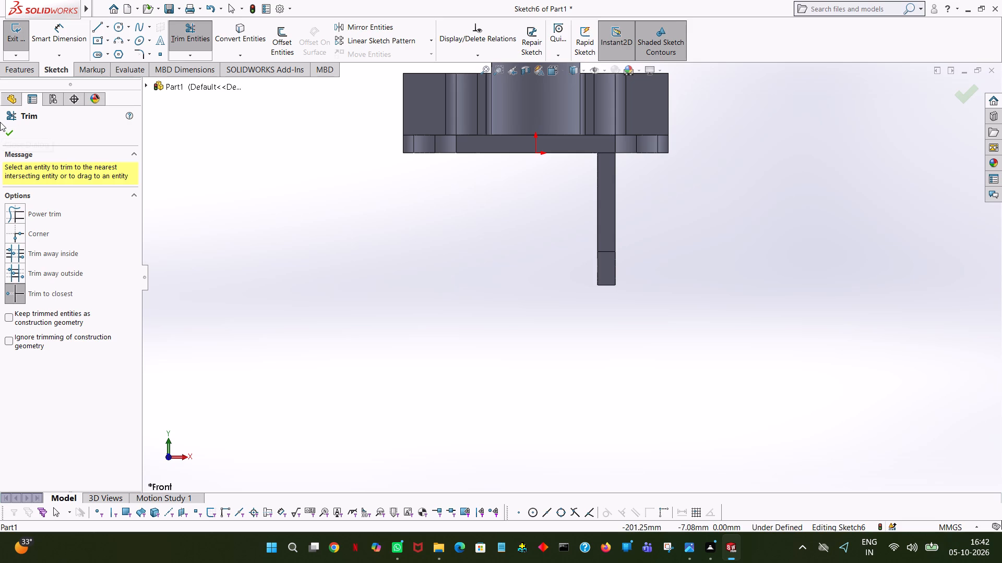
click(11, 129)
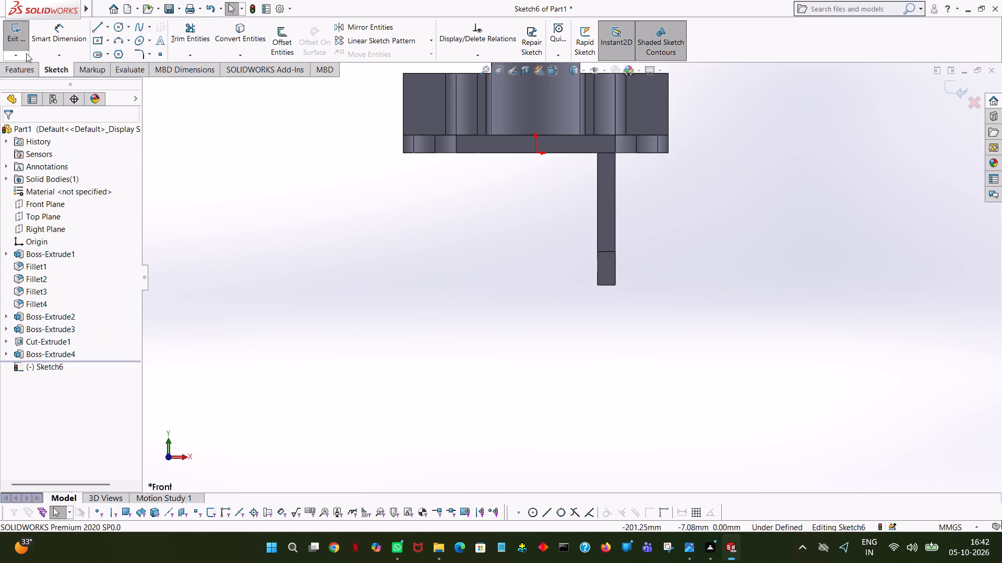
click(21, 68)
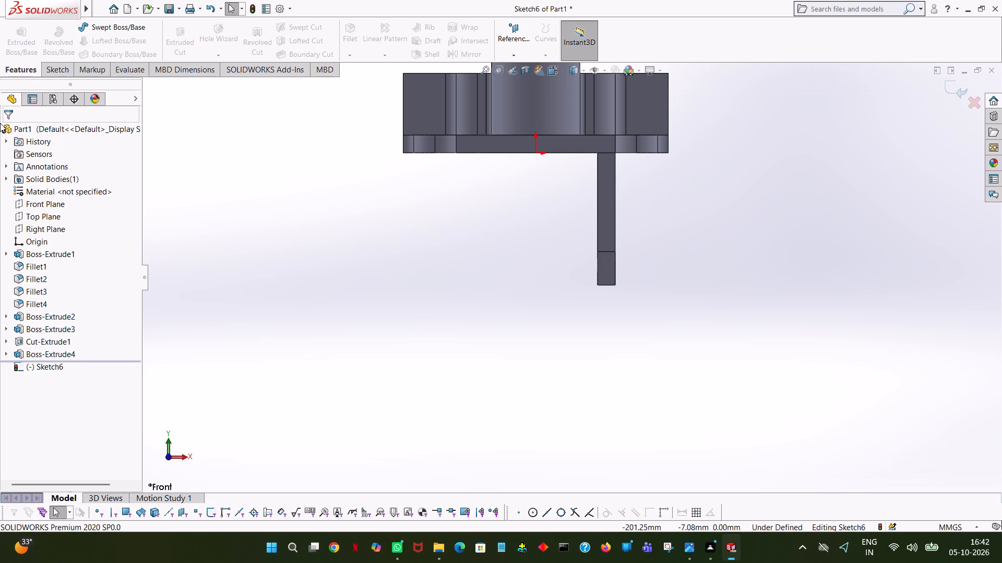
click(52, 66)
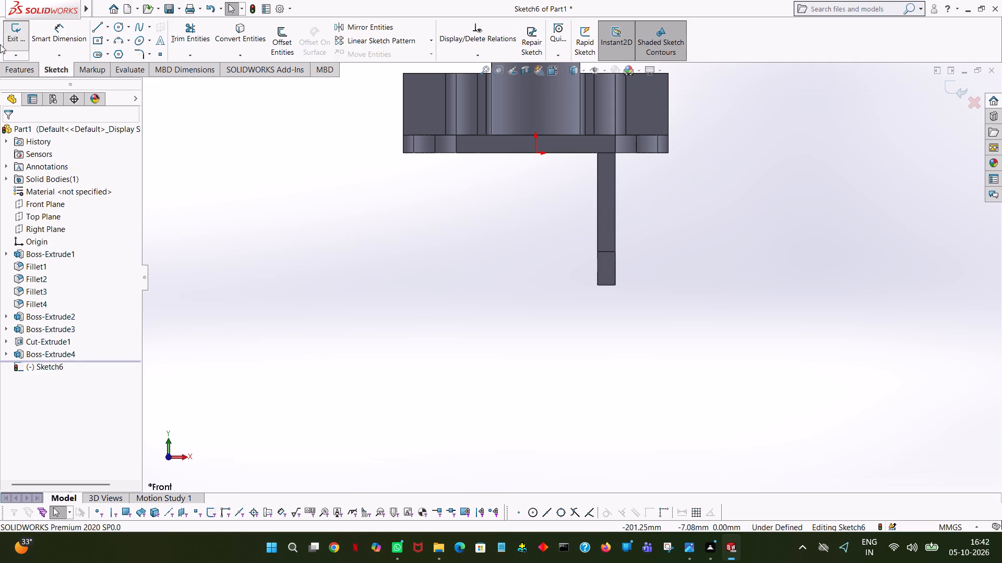
Exit the emptied sketch on the base plate's front face.
click(16, 38)
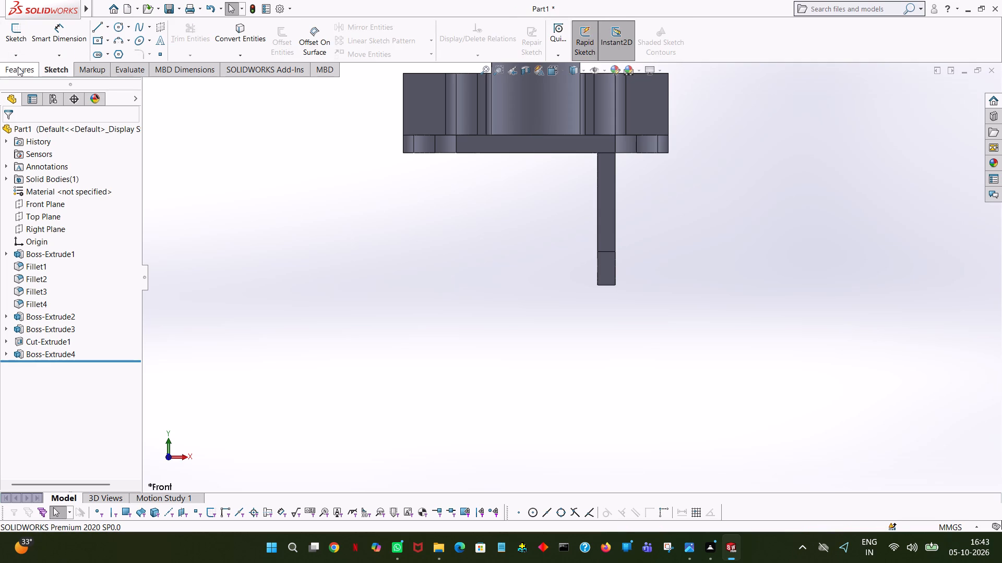
Start a boss extrude on the arm's outer side face and sketch a 19 mm radius circle concentric with its rounded end.
click(18, 67)
click(16, 50)
middle_drag(653, 267, 583, 283)
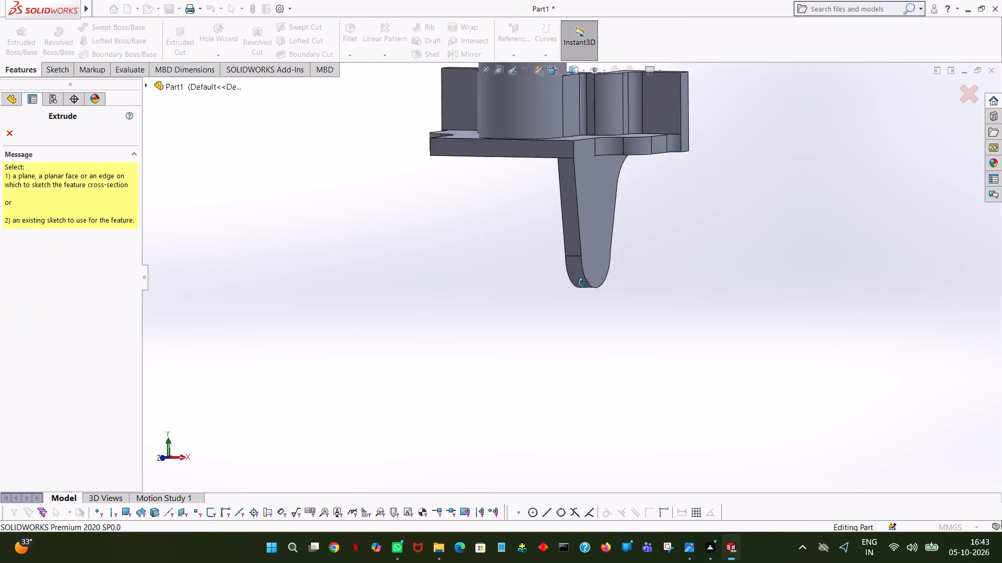
middle_drag(583, 283, 552, 285)
click(530, 237)
key(space)
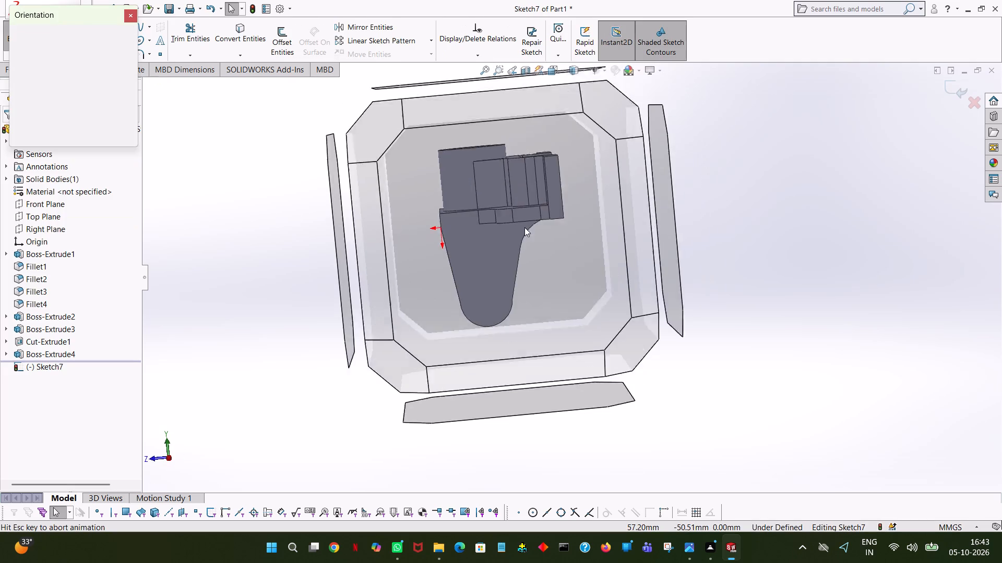
click(133, 74)
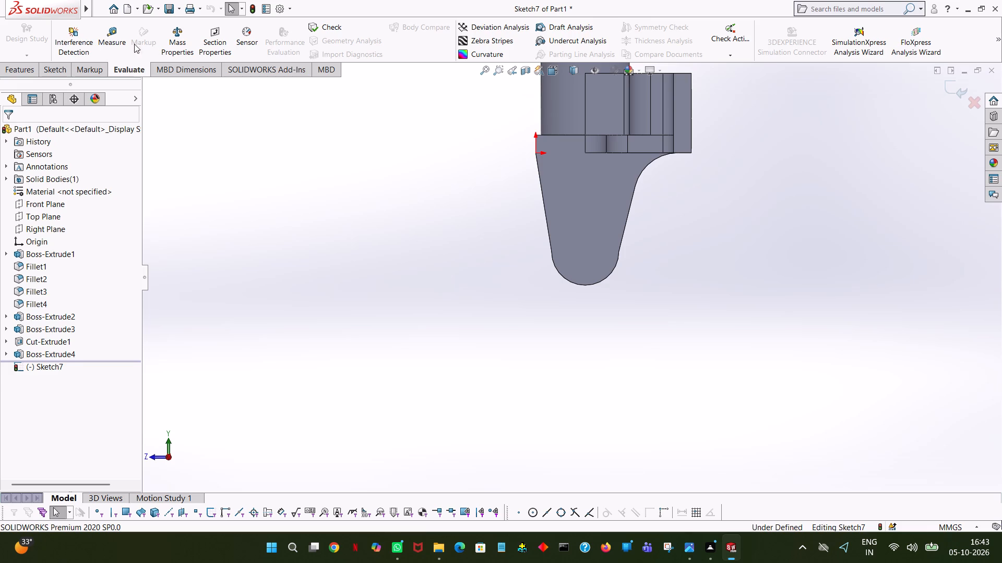
click(54, 72)
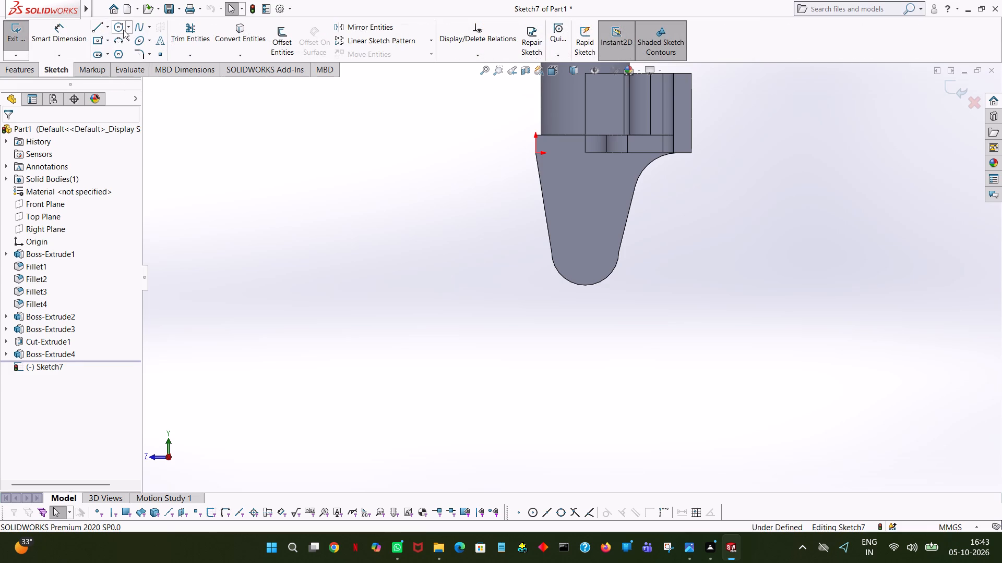
click(123, 29)
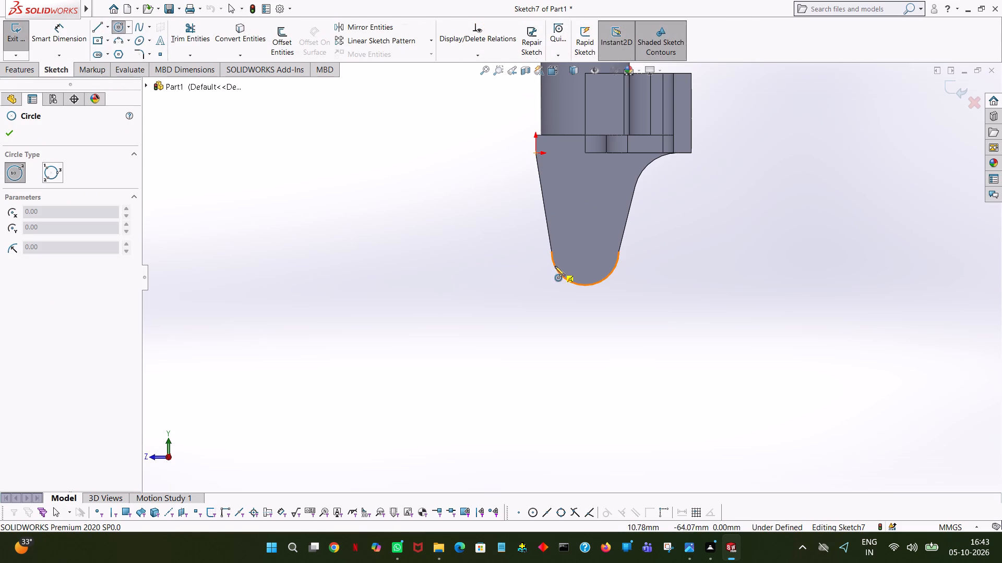
click(584, 251)
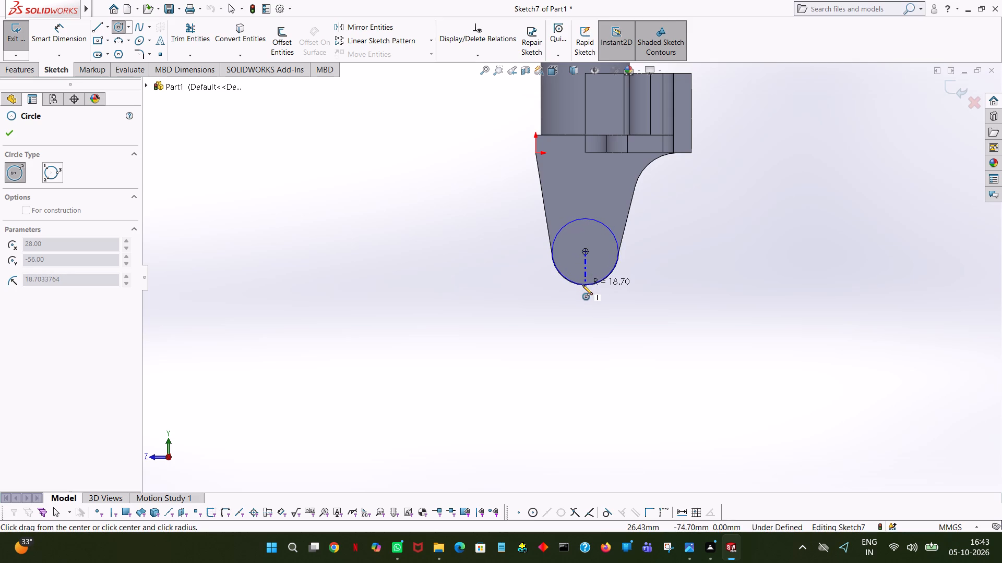
click(582, 285)
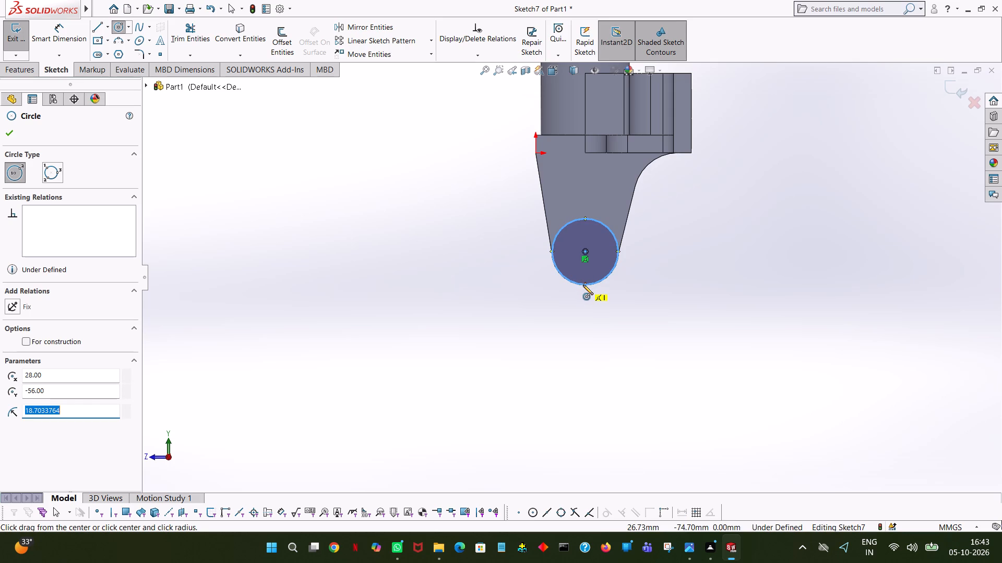
text(38/2)
key(Return)
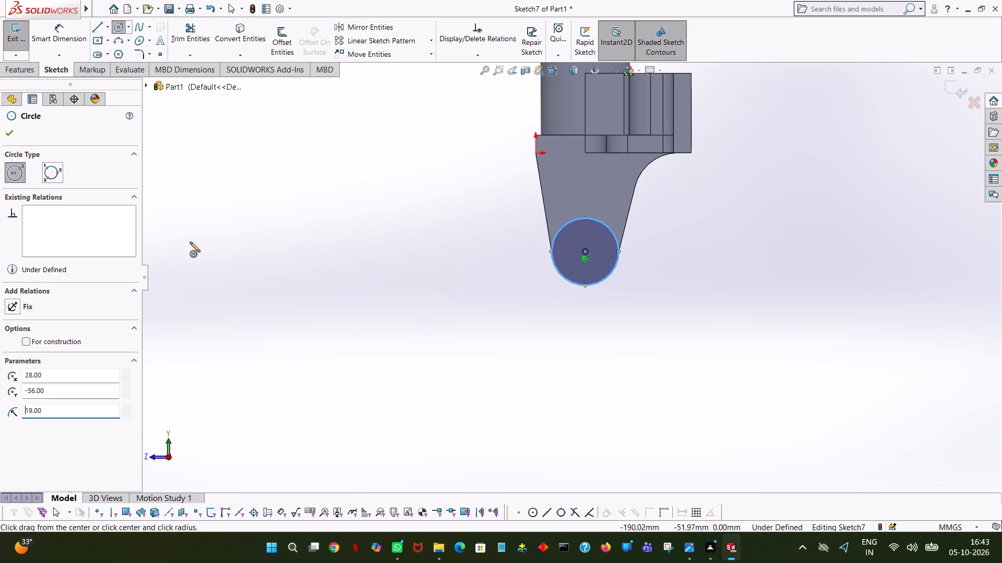
click(4, 130)
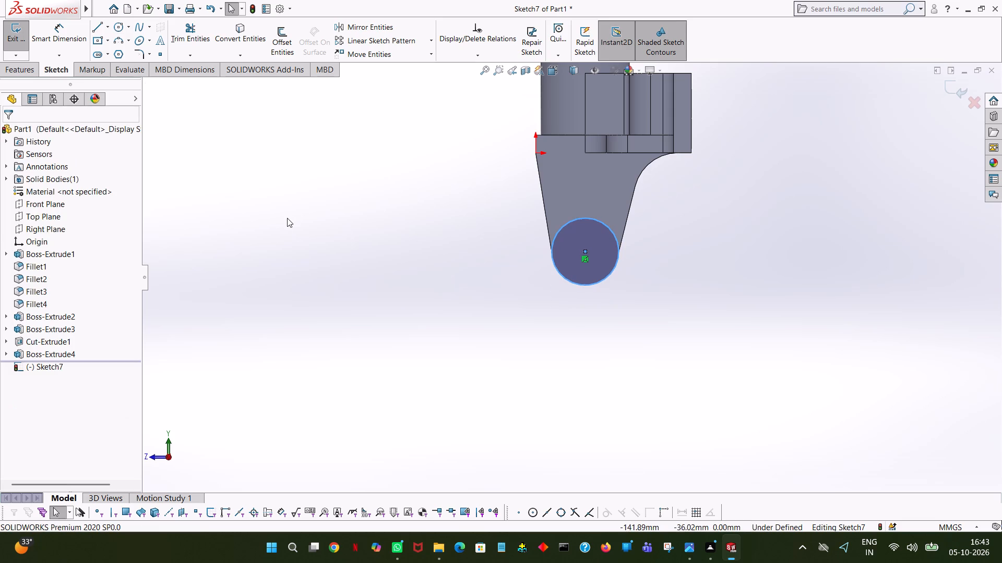
click(287, 218)
Extrude the circle 3 mm outward from the arm's outer face as a blind boss merged with the body.
middle_drag(298, 232, 318, 265)
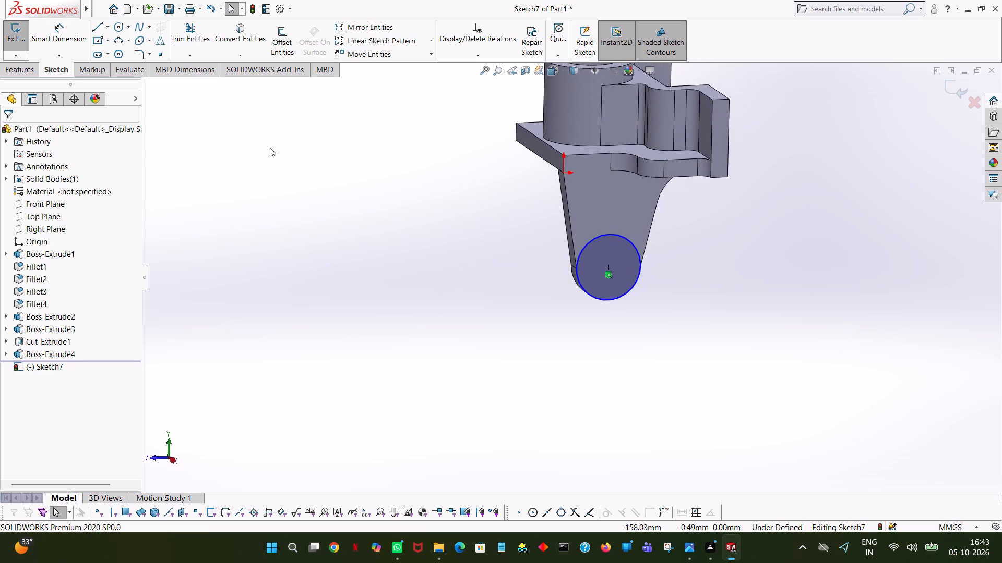
click(11, 68)
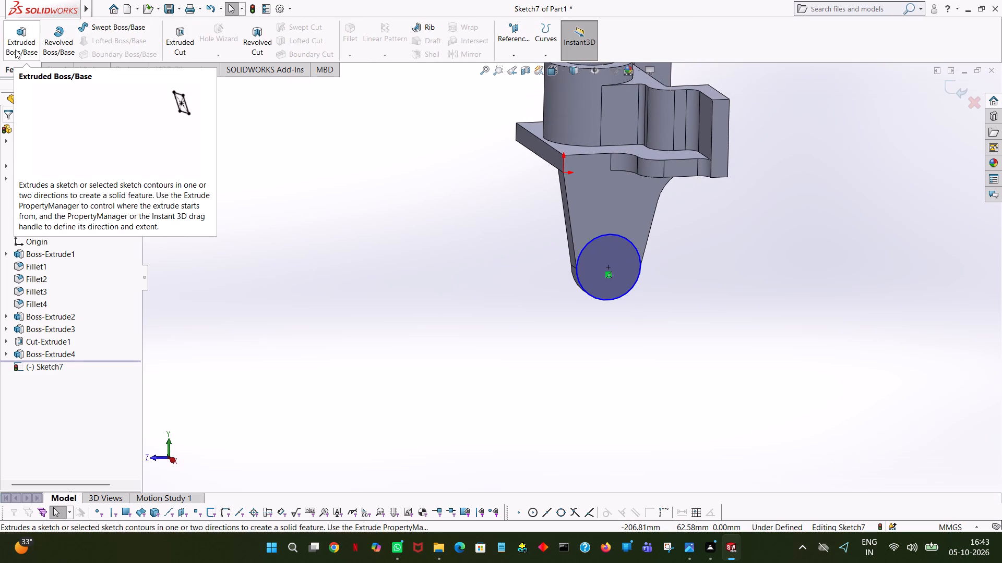
click(15, 50)
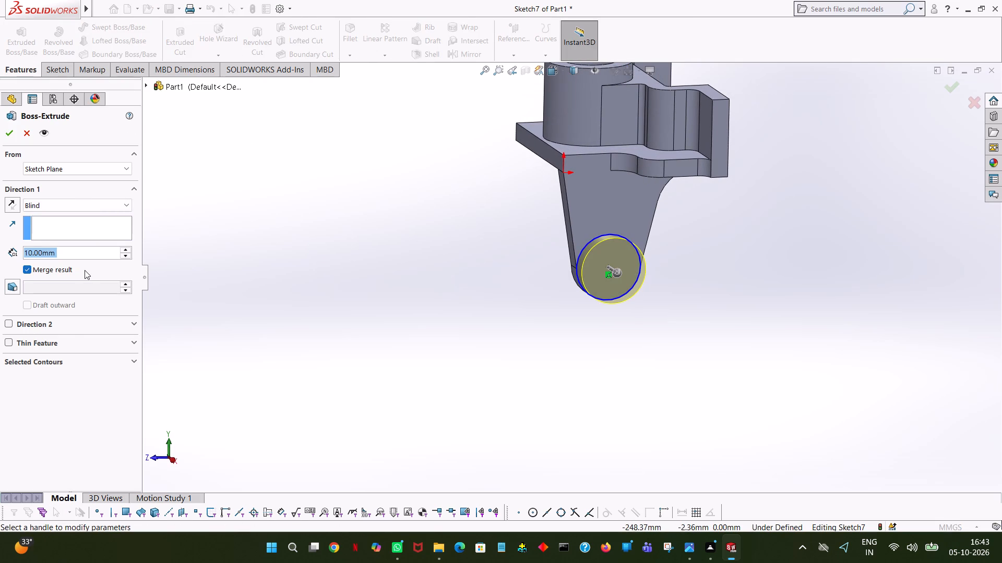
key(3)
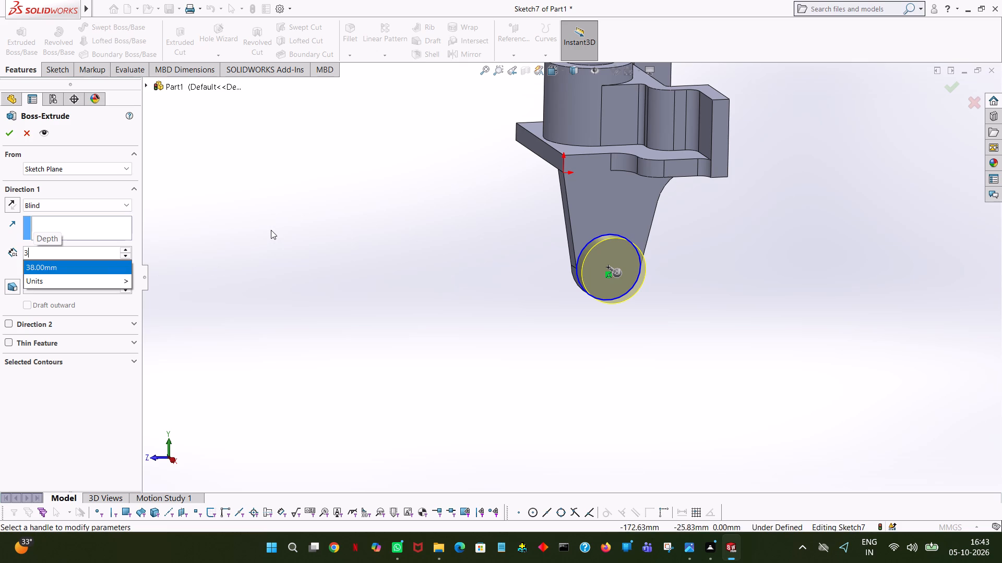
click(269, 229)
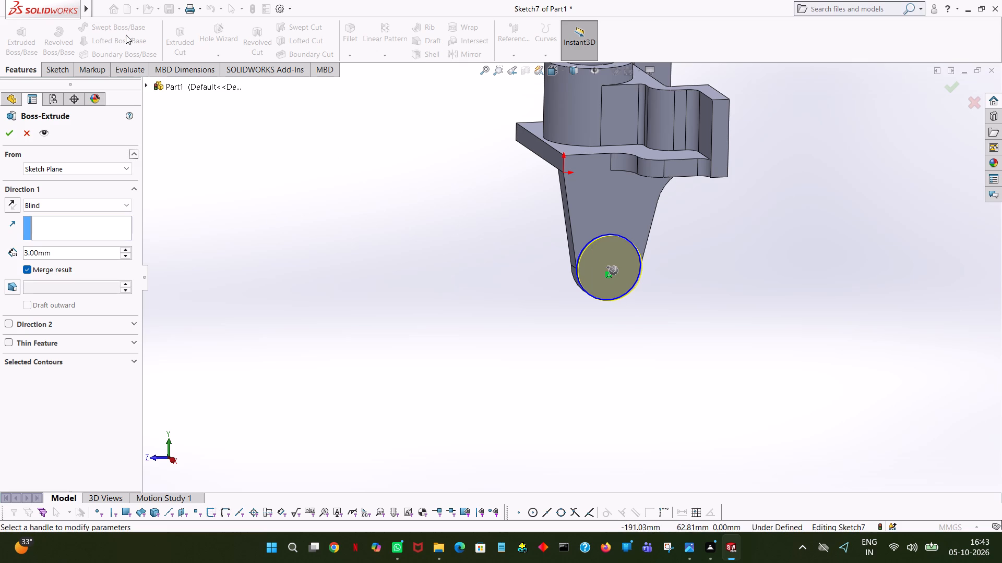
middle_drag(455, 215, 458, 111)
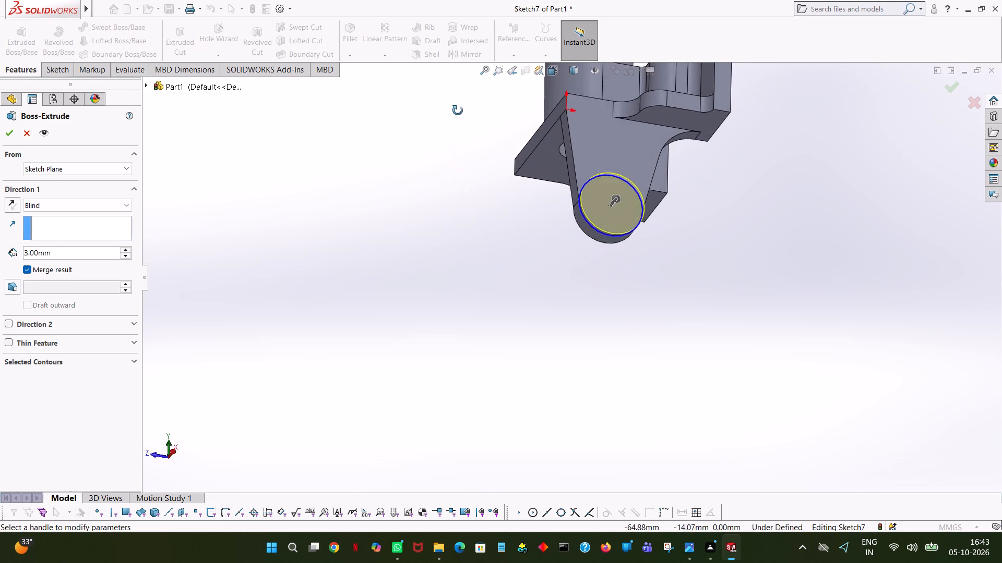
middle_drag(458, 111, 466, 247)
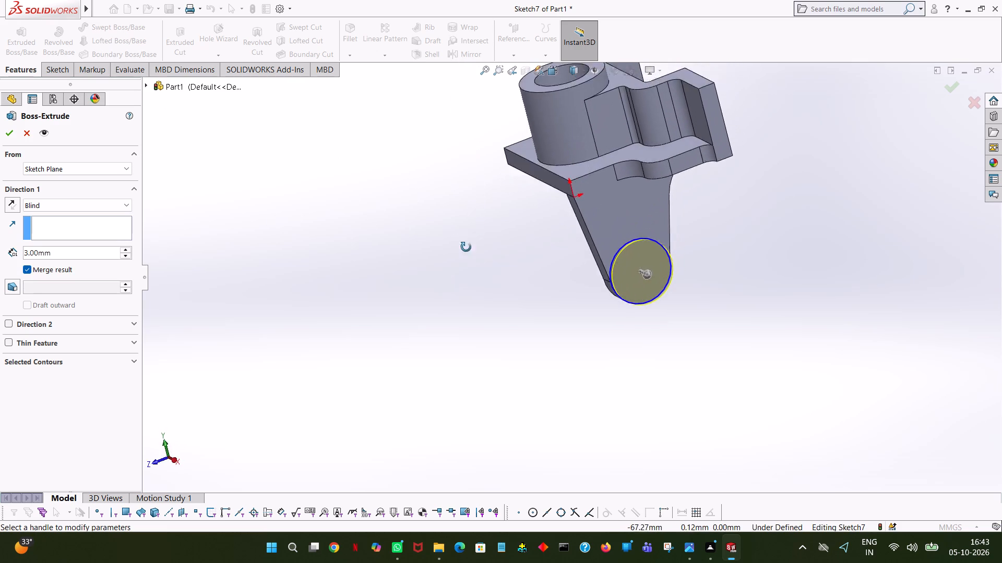
middle_drag(466, 247, 457, 268)
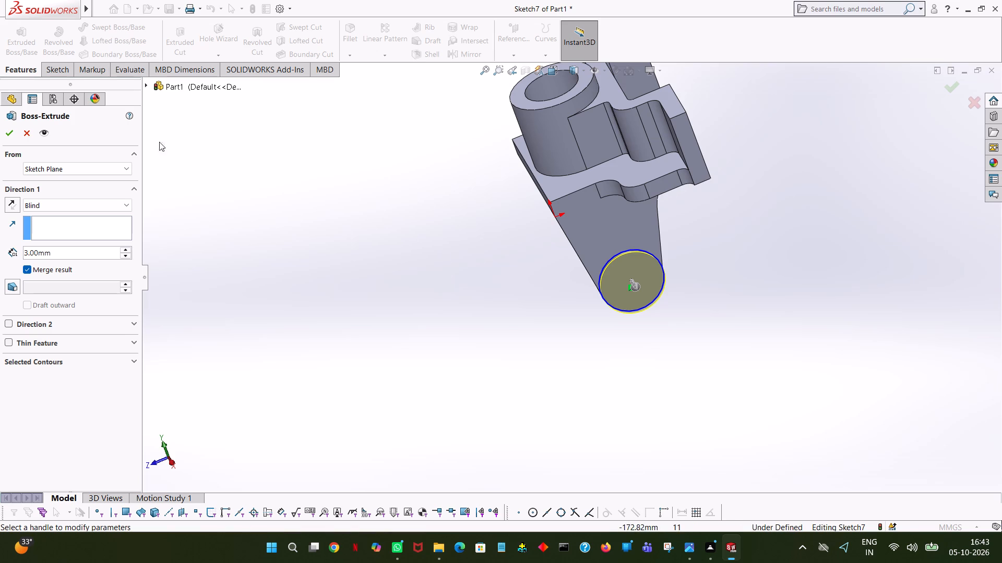
click(9, 138)
click(430, 304)
Start a boss extrude on the arm's opposite, inner side face and sketch a 19 mm radius circle concentric with its rounded end.
middle_drag(538, 329, 549, 336)
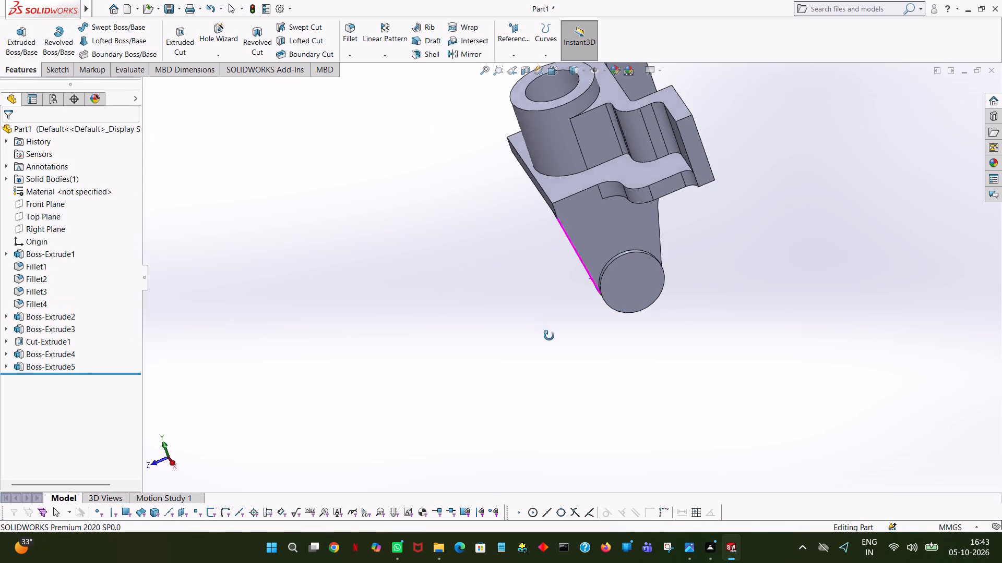
middle_drag(549, 336, 627, 340)
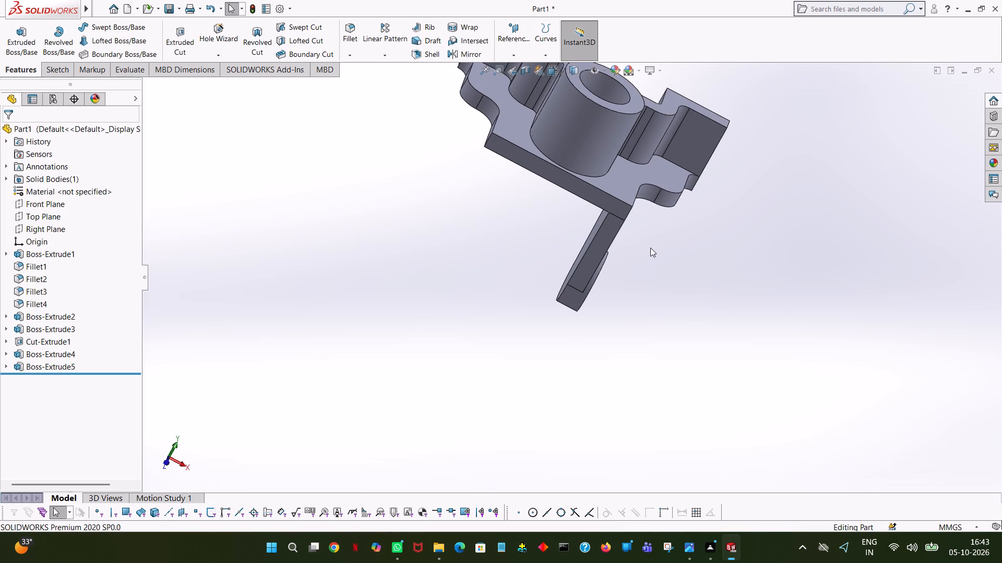
middle_drag(674, 302, 684, 342)
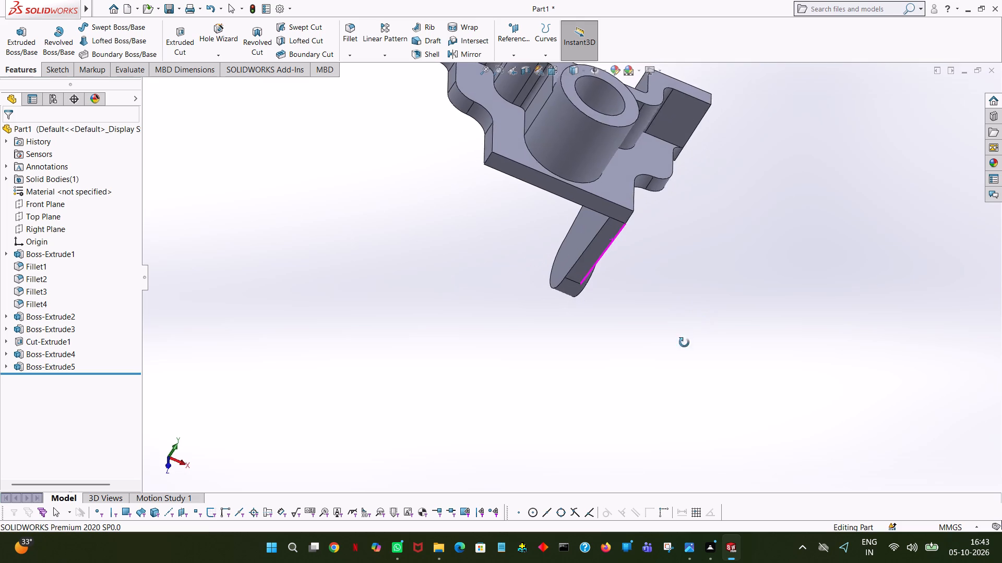
middle_drag(684, 342, 708, 348)
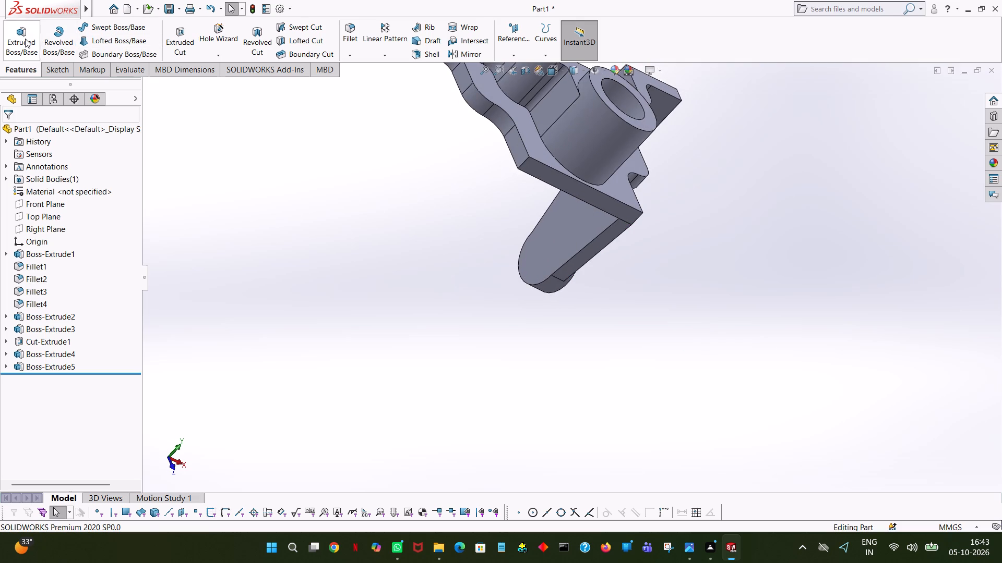
click(25, 39)
click(572, 229)
middle_drag(646, 311, 694, 352)
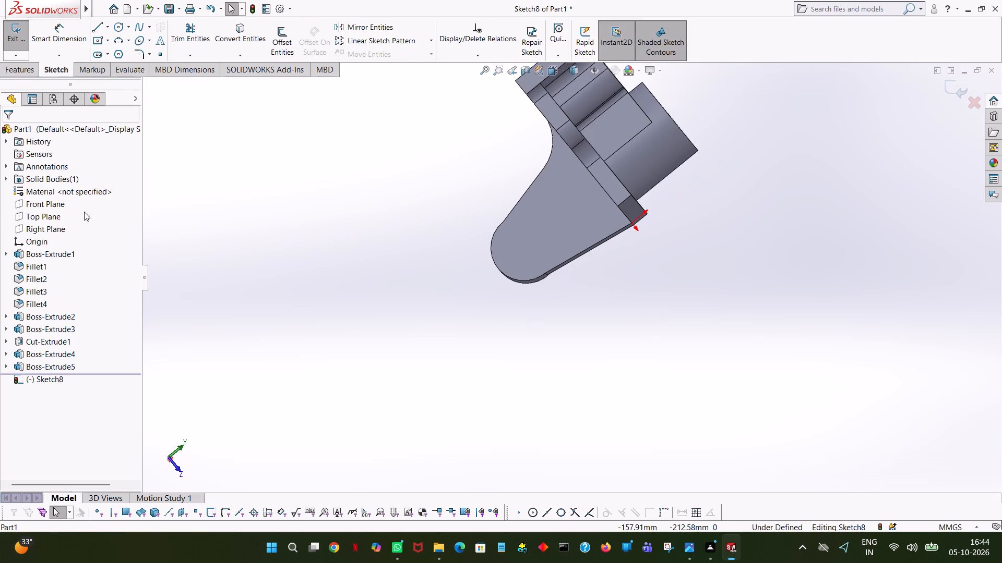
click(115, 26)
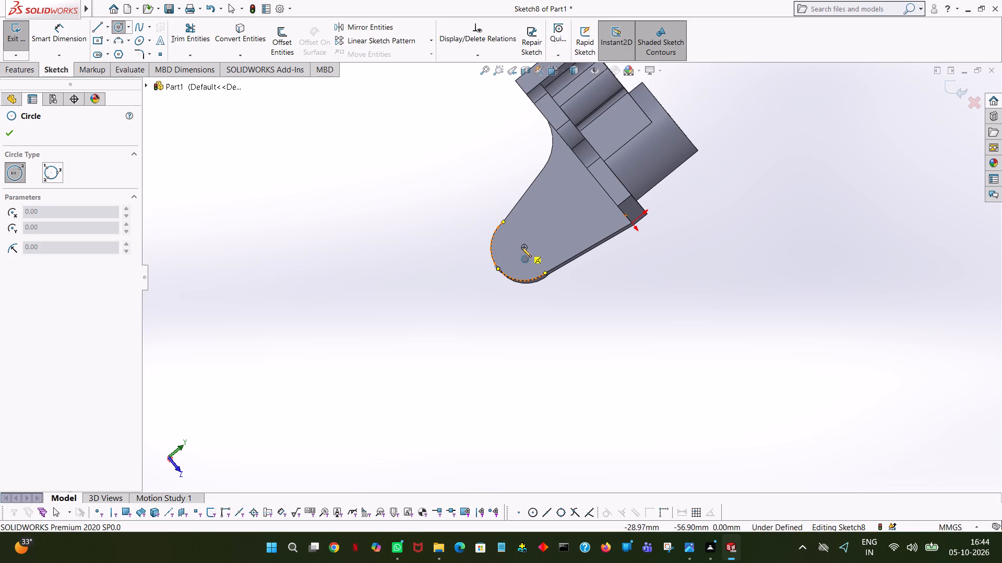
click(523, 248)
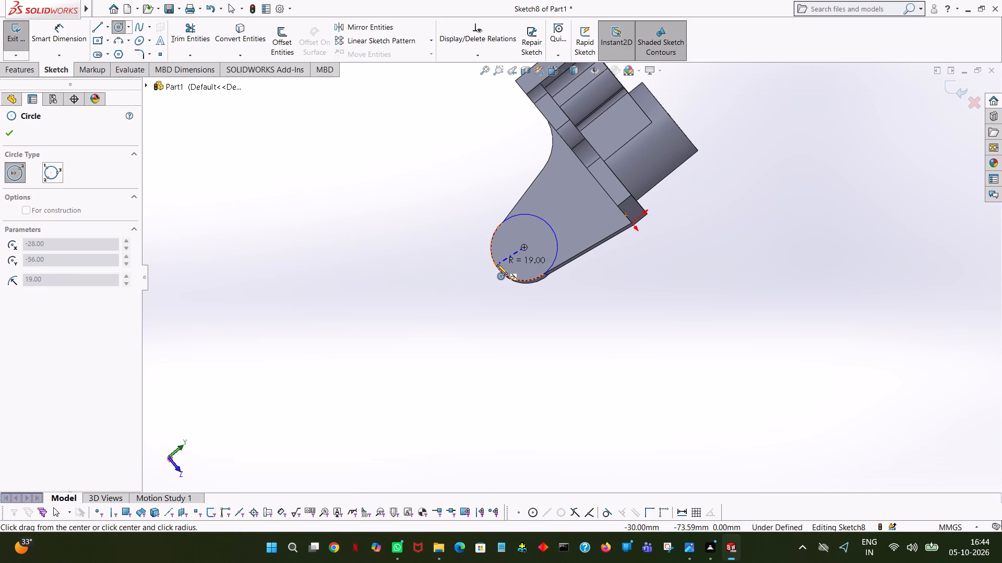
click(497, 264)
text(38/2)
key(Return)
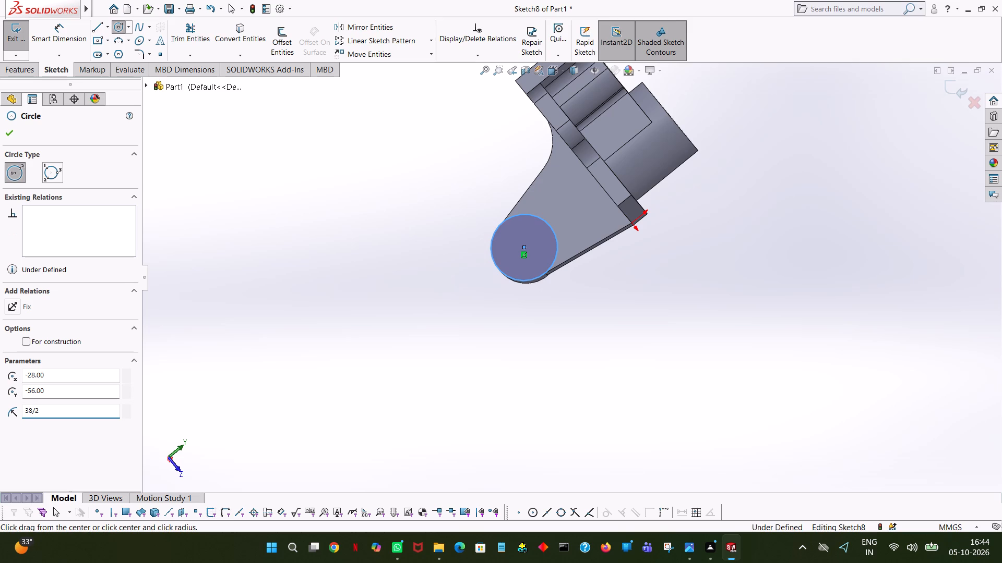
click(7, 134)
Extrude the inner-face circle 3 mm as a blind boss merged with the arm.
middle_drag(196, 213, 146, 62)
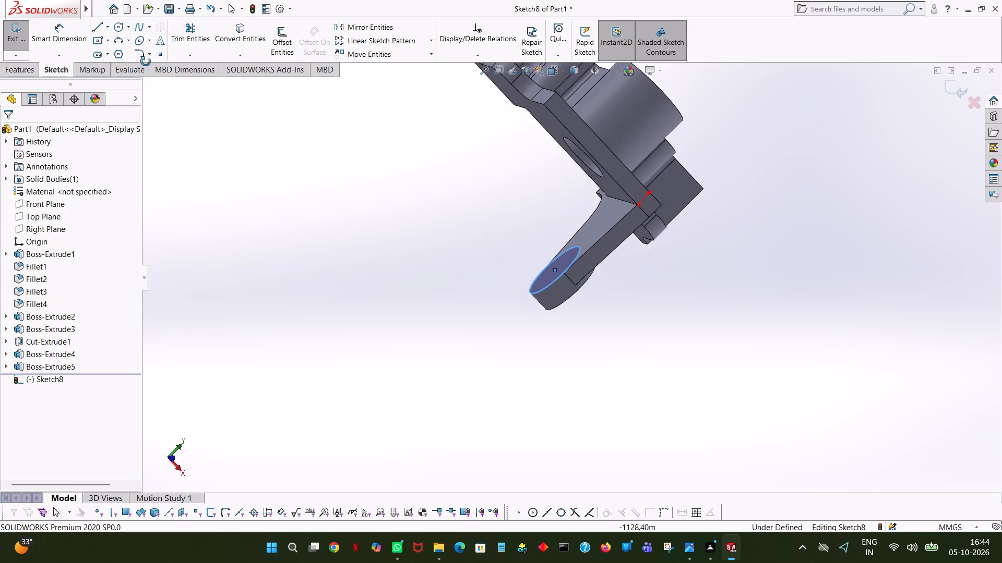
middle_drag(146, 62, 152, 149)
click(13, 69)
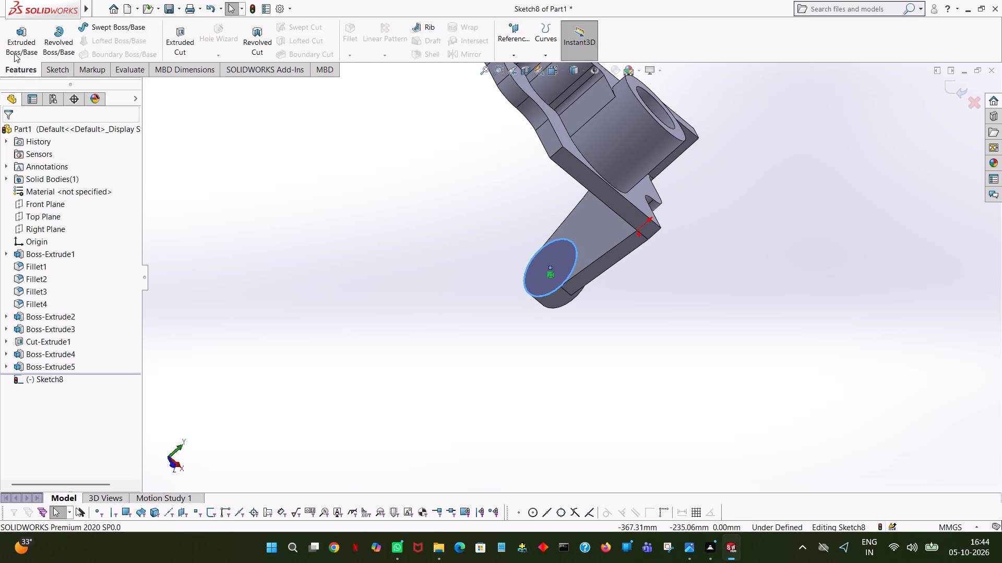
click(14, 53)
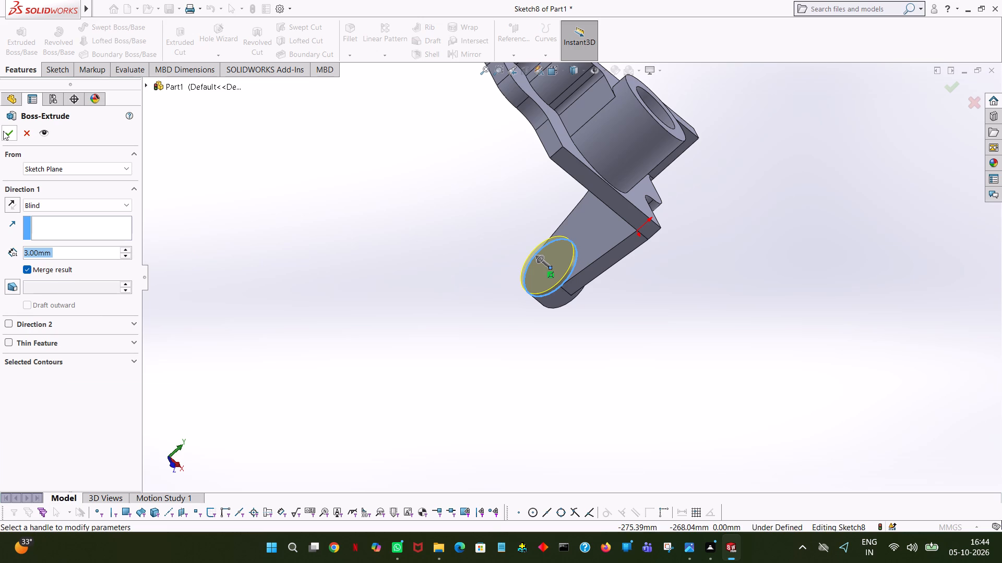
click(3, 131)
click(374, 270)
Start an extruded cut on the outer boss face and sketch a 10 mm radius circle concentric with the boss.
middle_drag(396, 295, 316, 195)
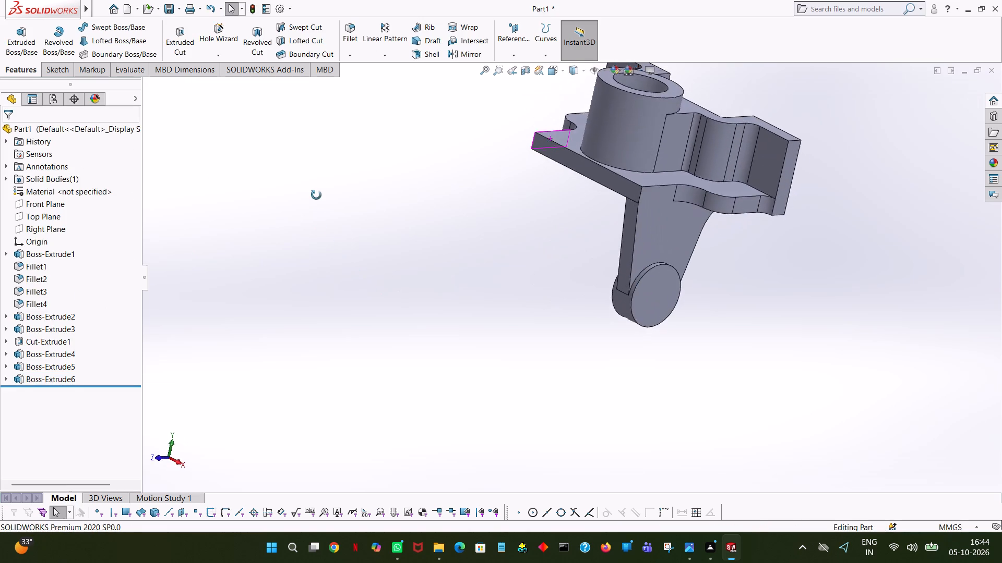
middle_drag(316, 195, 307, 161)
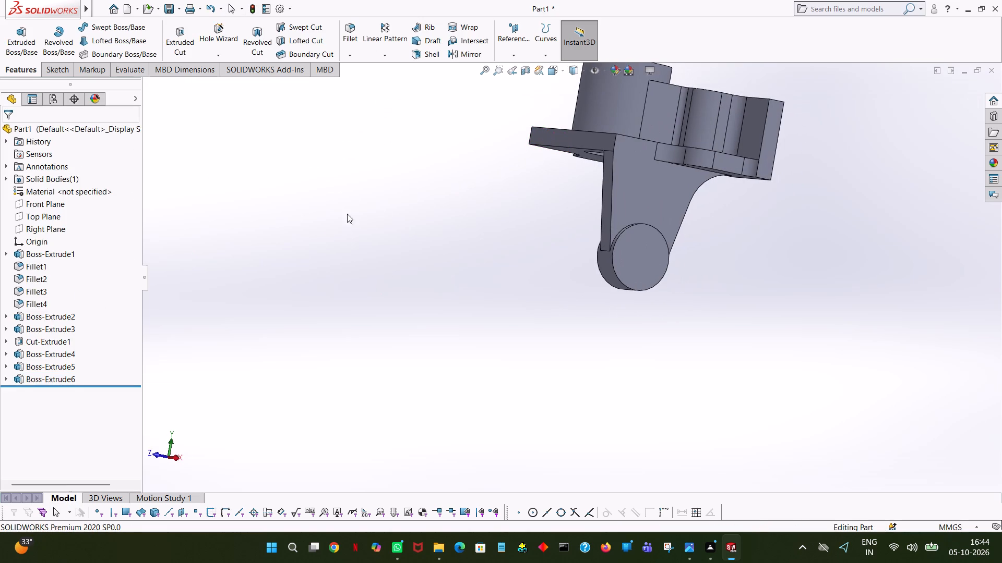
click(170, 32)
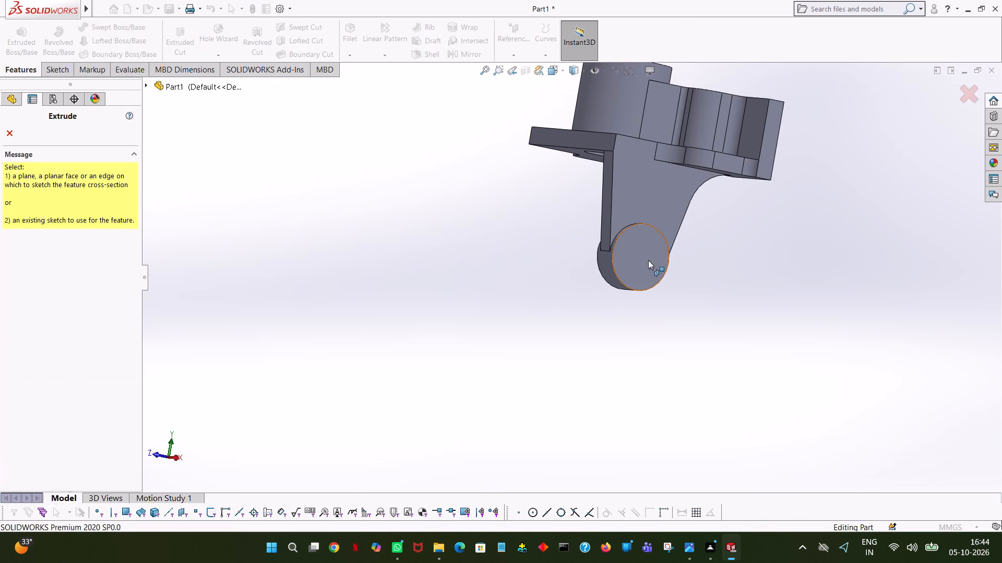
click(648, 260)
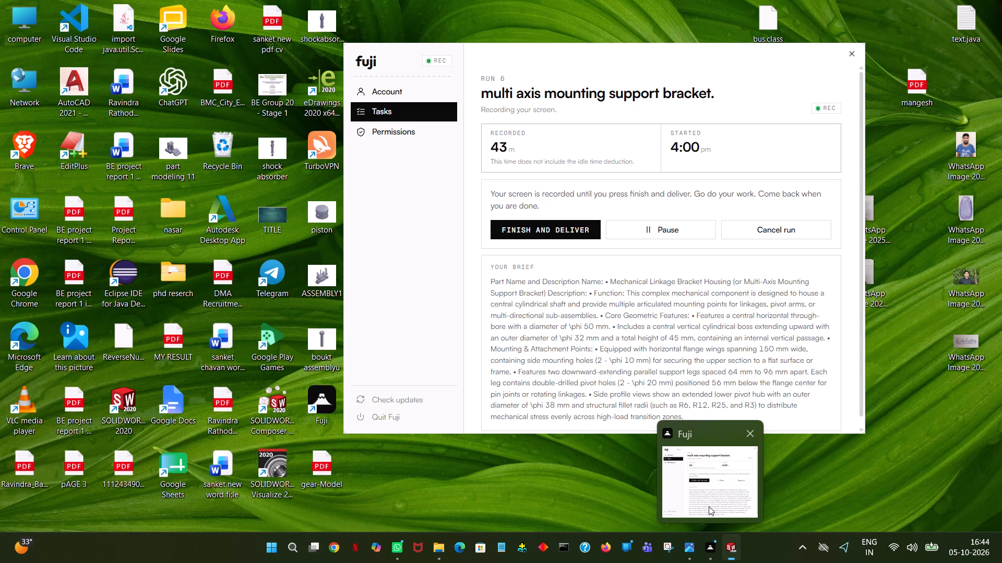
middle_drag(749, 278, 725, 280)
click(113, 23)
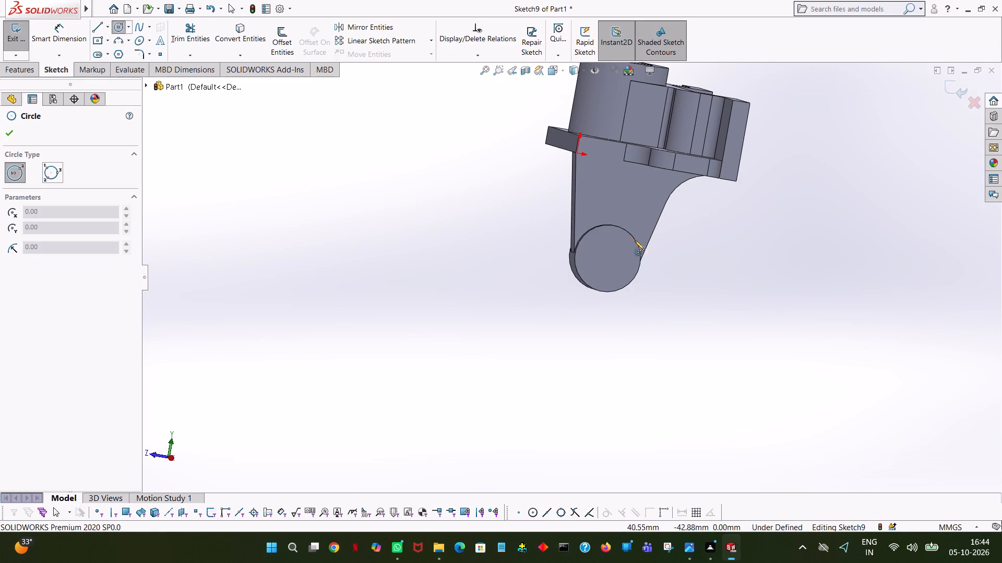
click(609, 260)
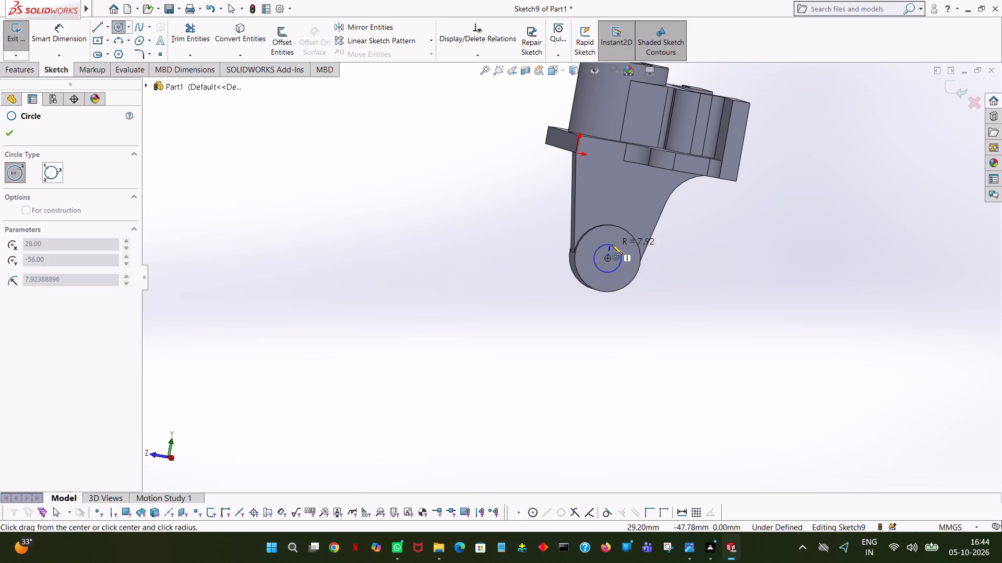
click(612, 244)
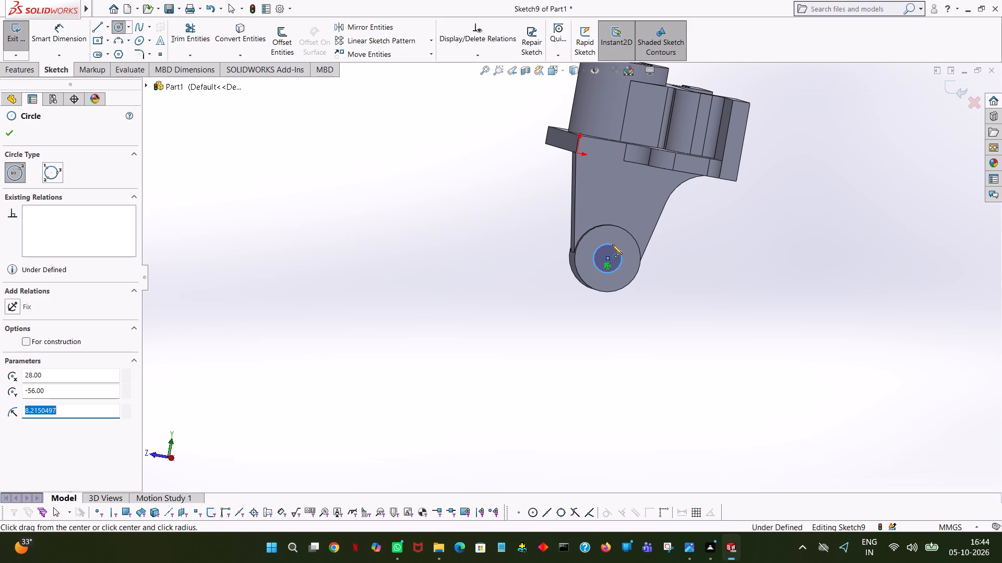
text(10)
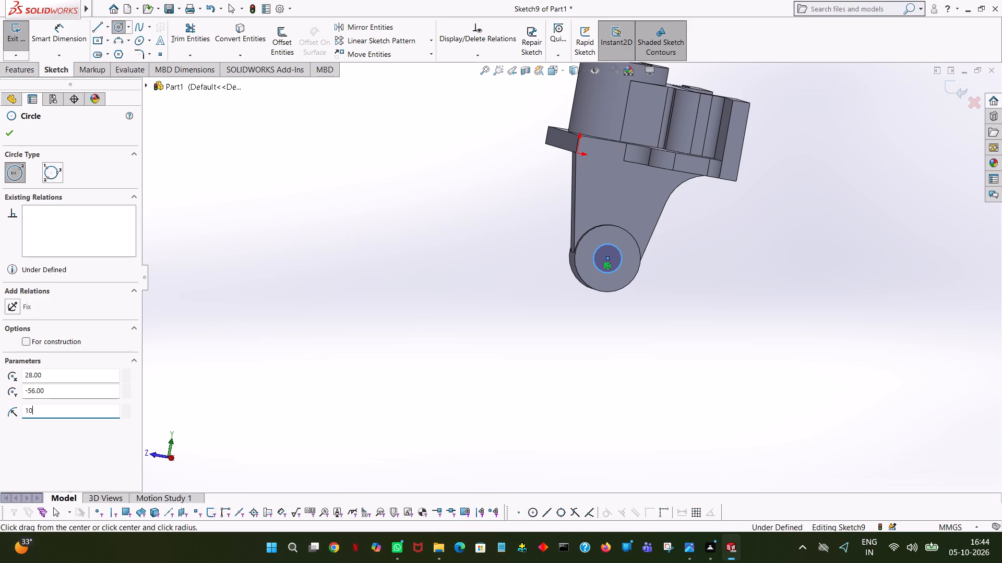
key(Return)
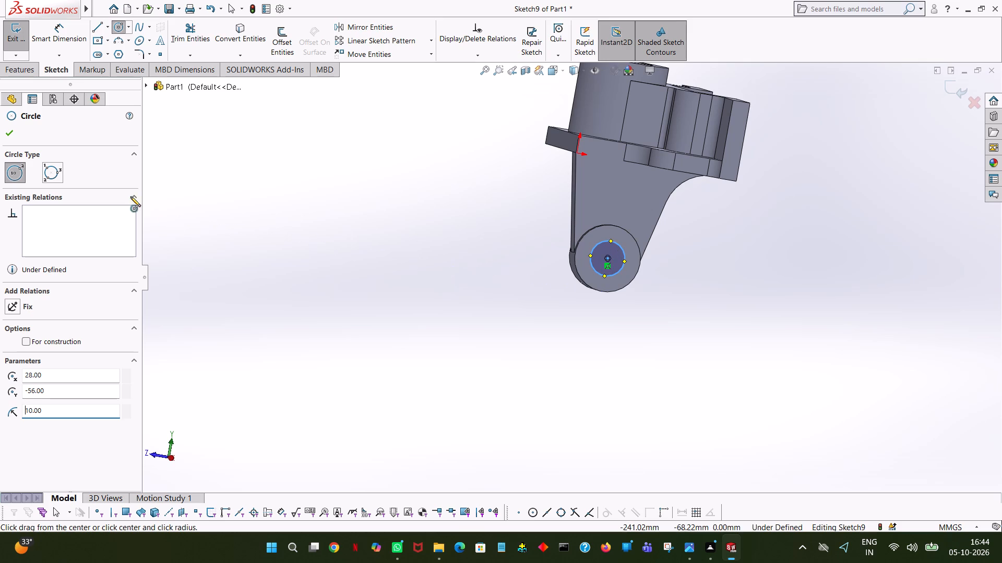
click(15, 133)
Cut the 10 mm radius circle through both bosses and the arm to form the pivot hole.
middle_drag(299, 221, 346, 251)
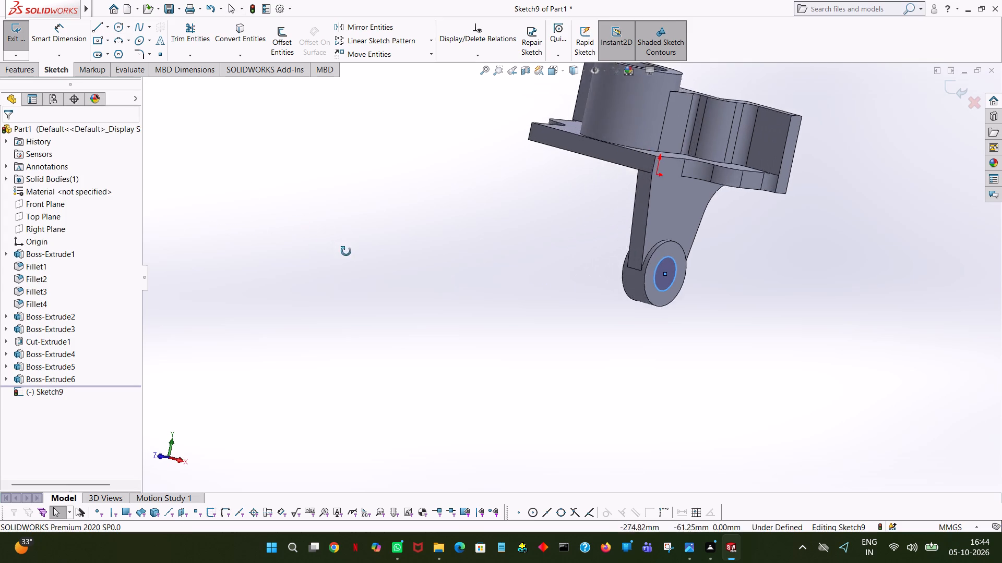
middle_drag(346, 251, 355, 286)
click(27, 69)
click(172, 47)
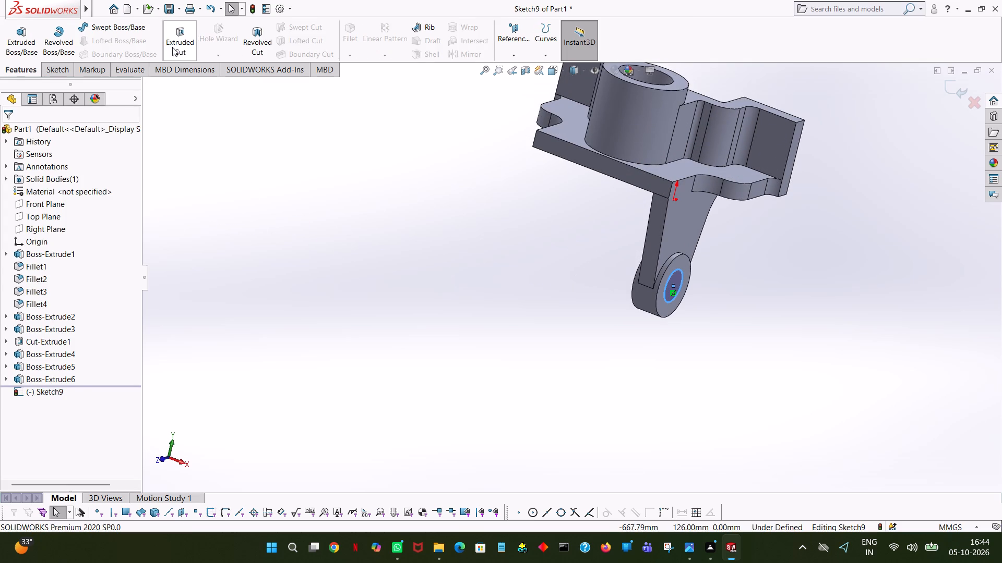
middle_drag(457, 275, 481, 308)
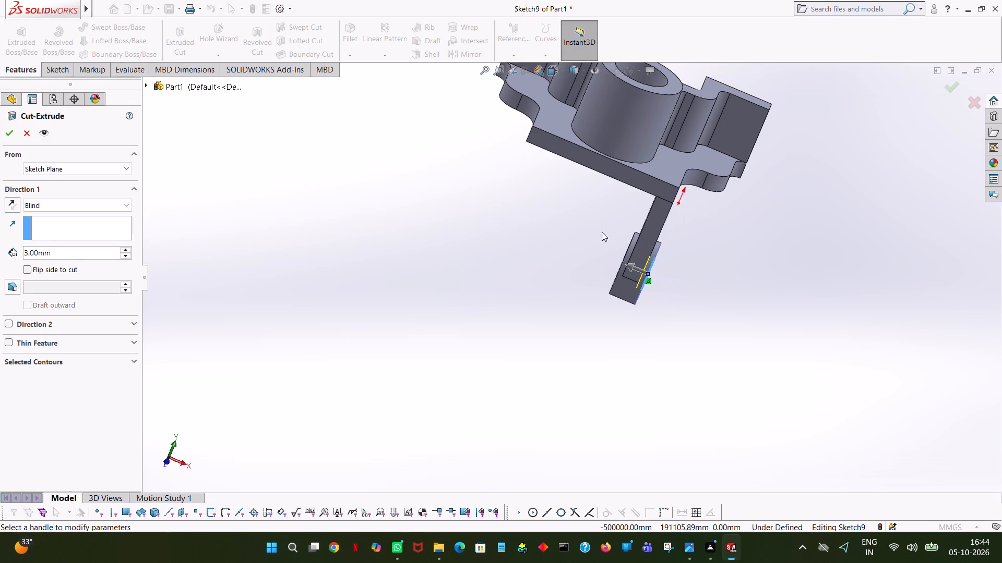
drag(633, 266, 470, 232)
click(3, 133)
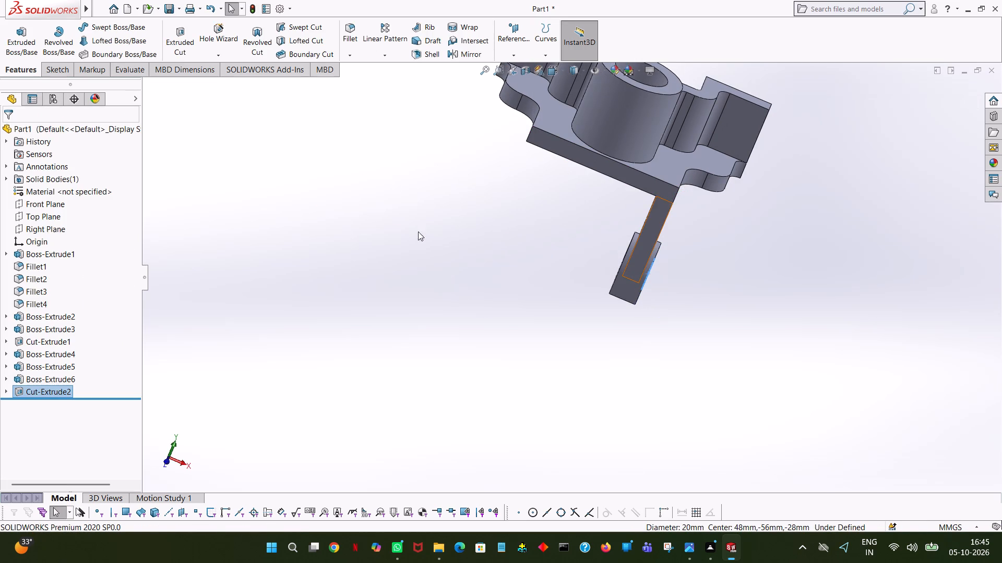
click(442, 235)
Start a boss extrude sketch on the flange's end face opposite the existing arm and view it normal to the sketch plane.
middle_drag(780, 322, 698, 207)
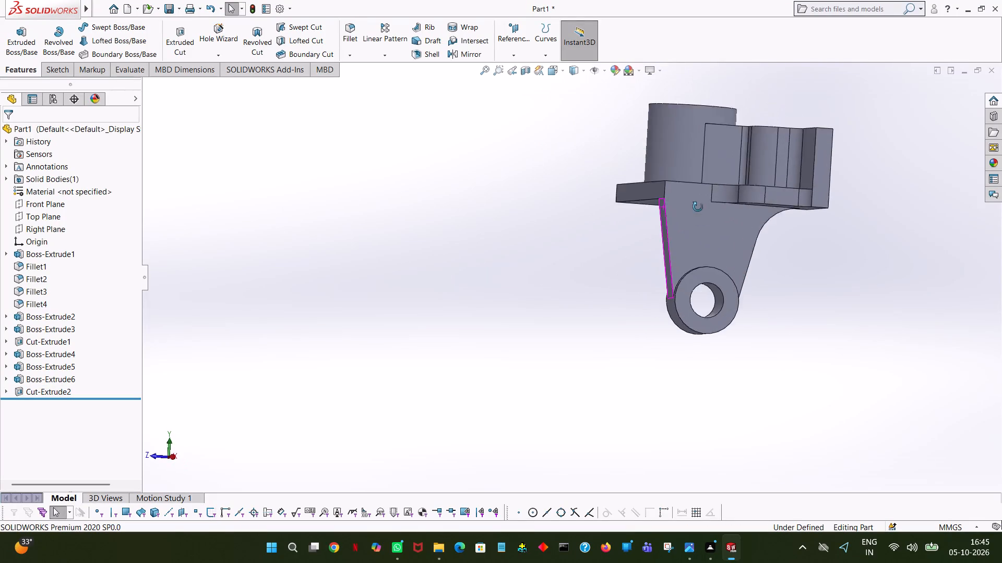
middle_drag(698, 207, 833, 189)
click(833, 188)
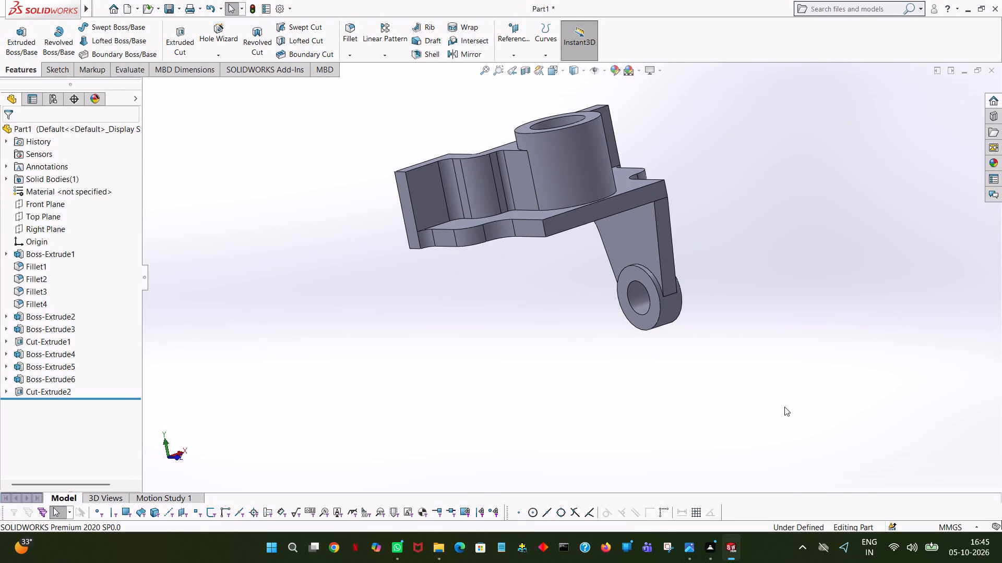
middle_drag(753, 401, 743, 397)
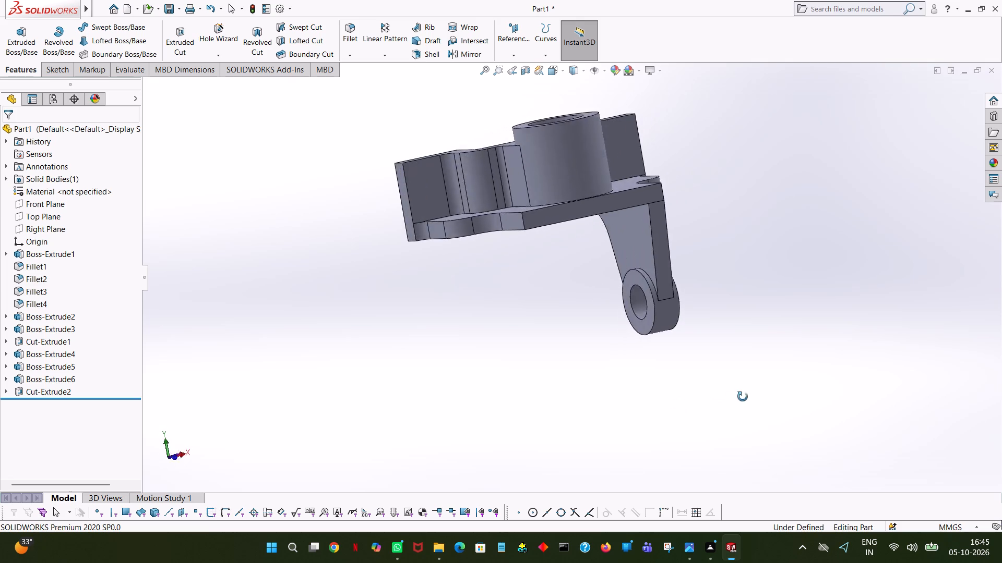
middle_drag(743, 397, 813, 385)
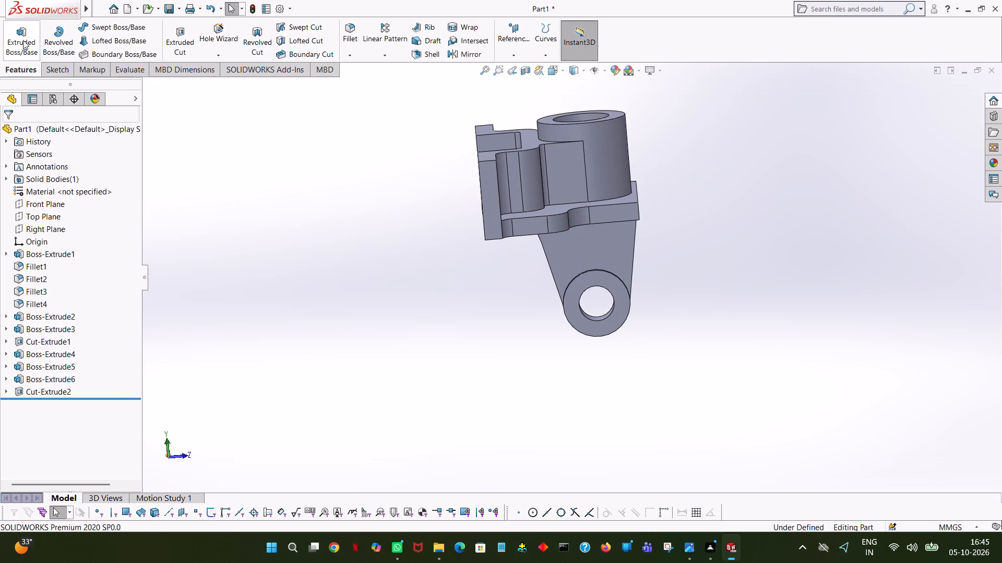
click(23, 37)
click(607, 218)
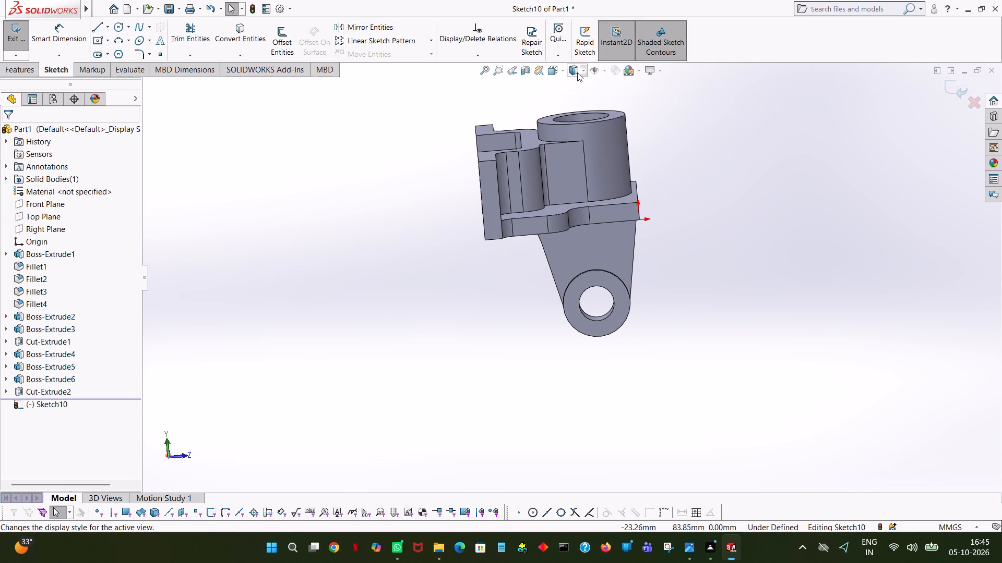
click(563, 67)
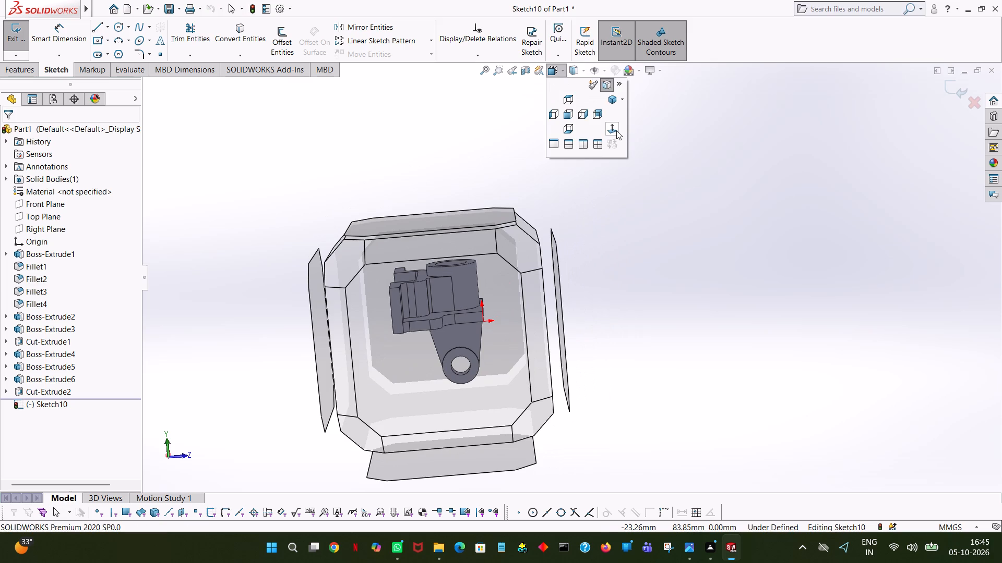
click(616, 130)
middle_click(602, 174)
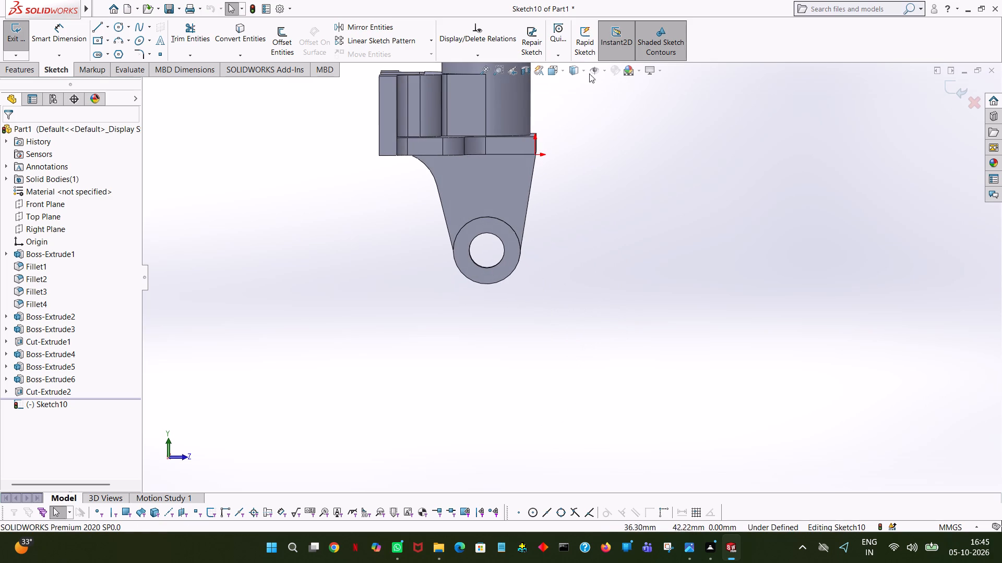
click(566, 71)
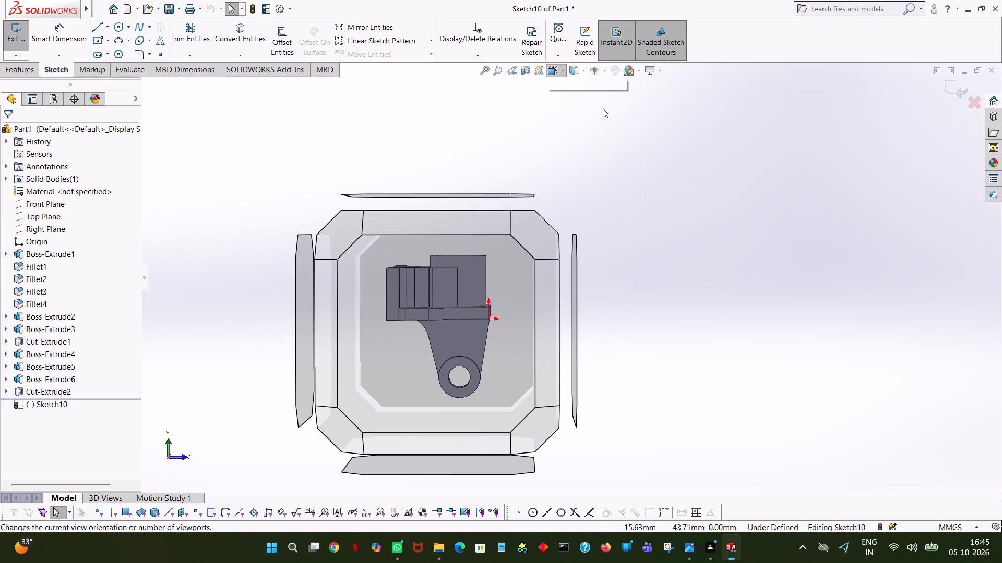
click(613, 126)
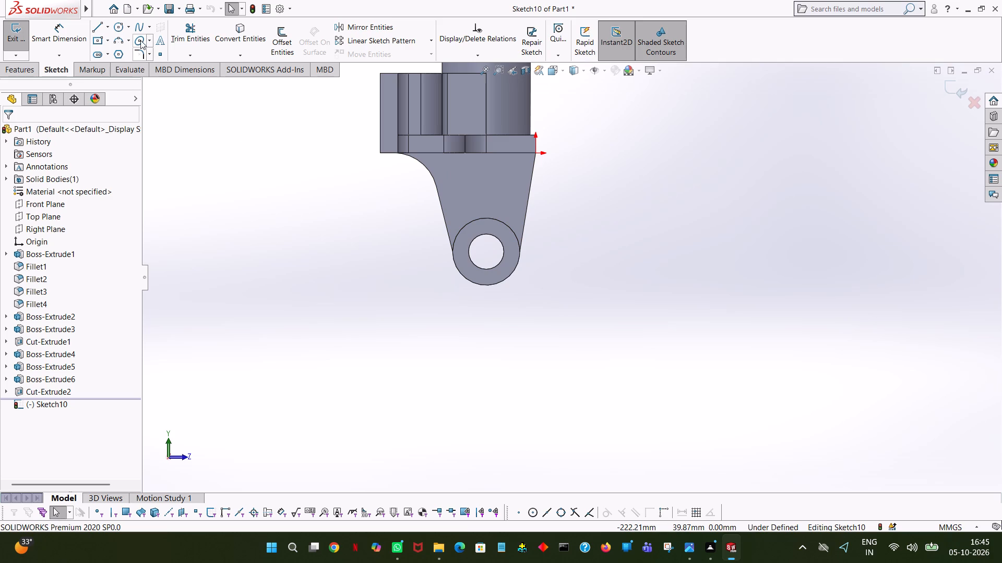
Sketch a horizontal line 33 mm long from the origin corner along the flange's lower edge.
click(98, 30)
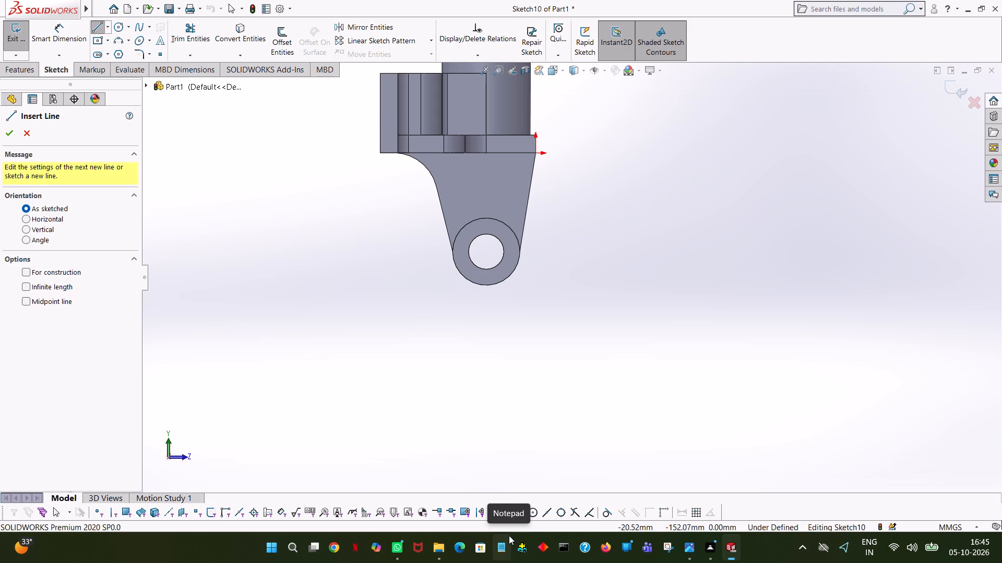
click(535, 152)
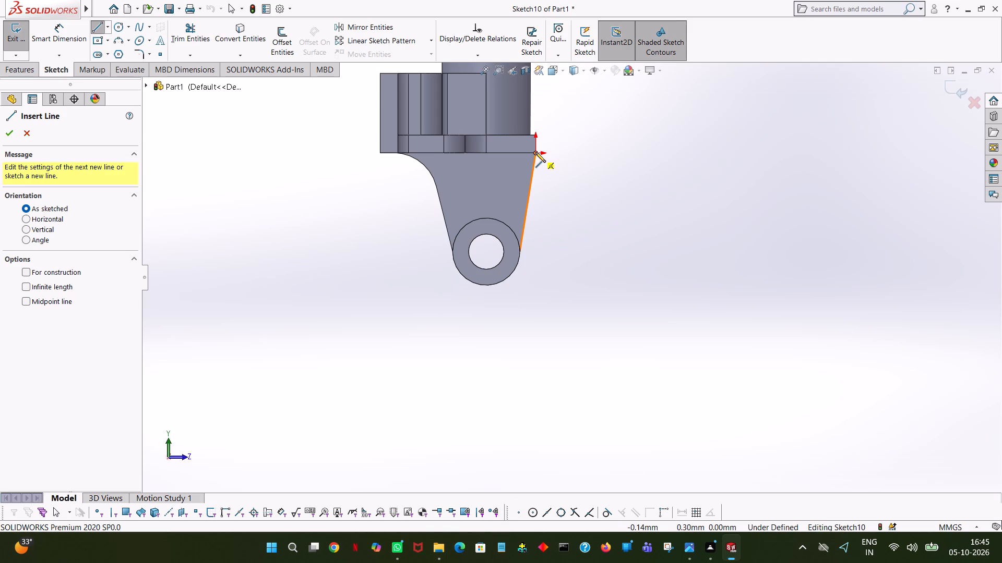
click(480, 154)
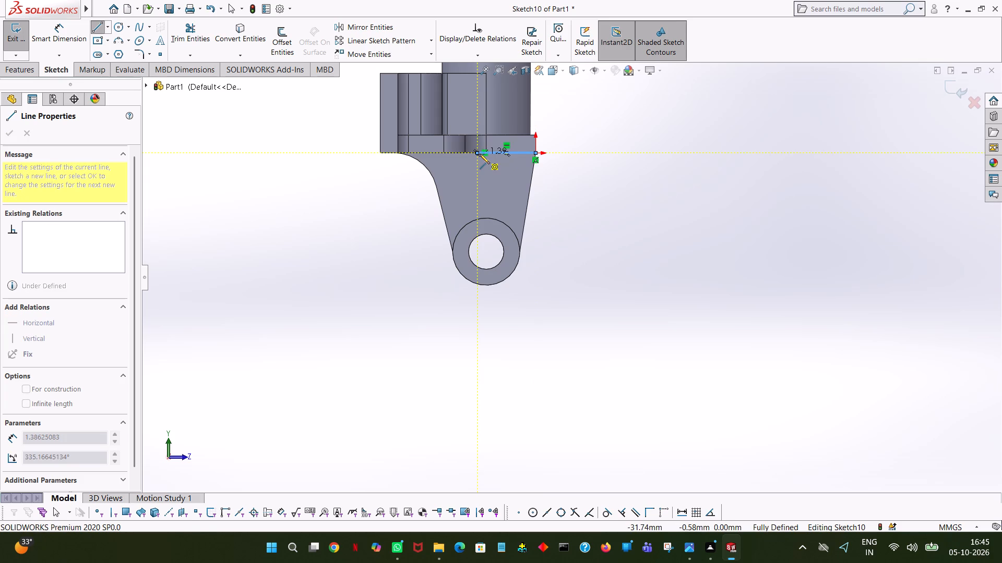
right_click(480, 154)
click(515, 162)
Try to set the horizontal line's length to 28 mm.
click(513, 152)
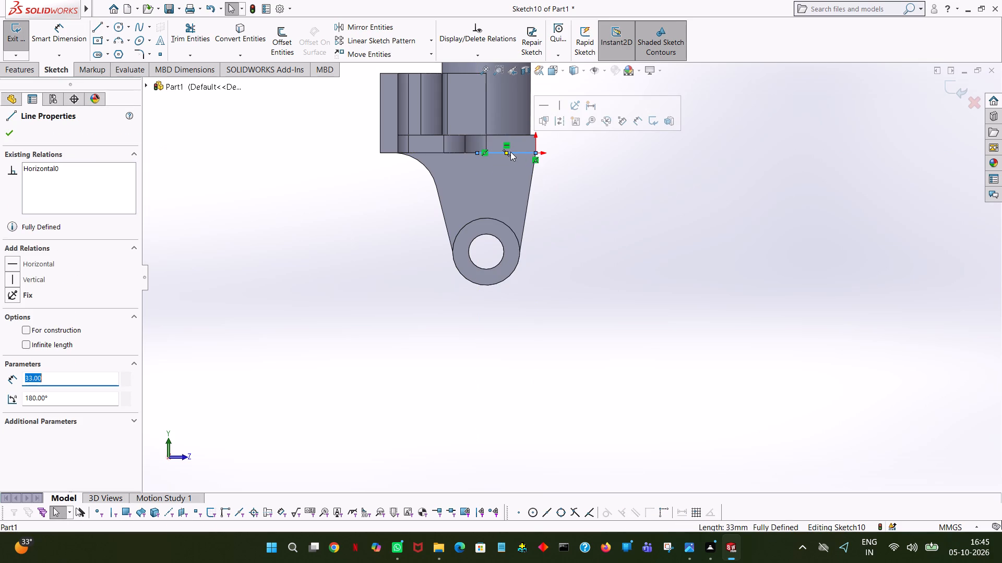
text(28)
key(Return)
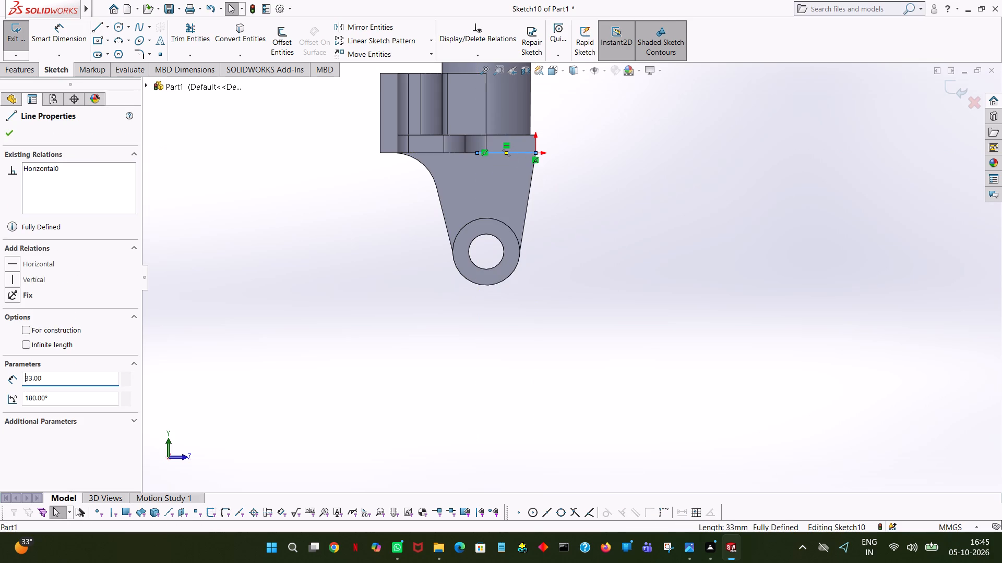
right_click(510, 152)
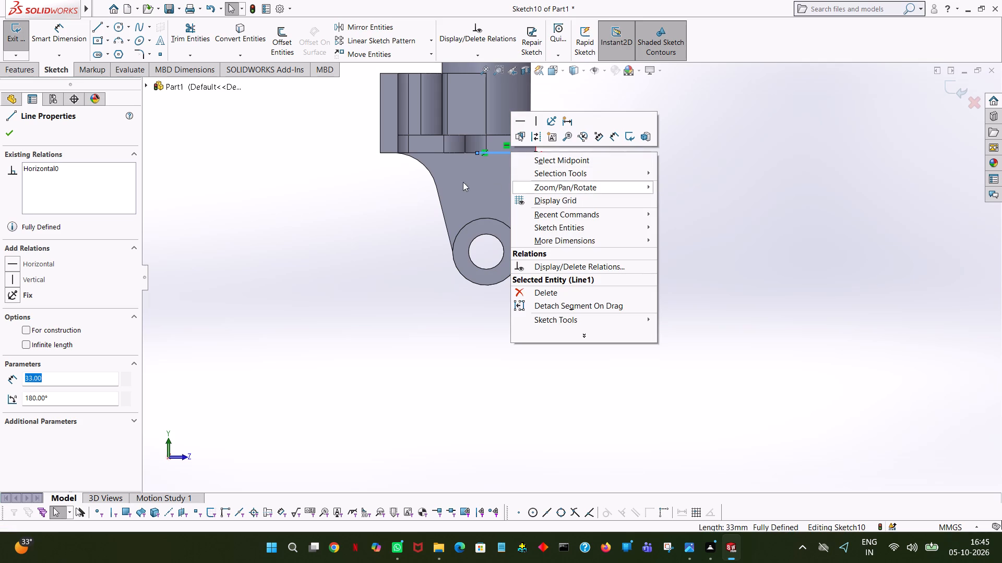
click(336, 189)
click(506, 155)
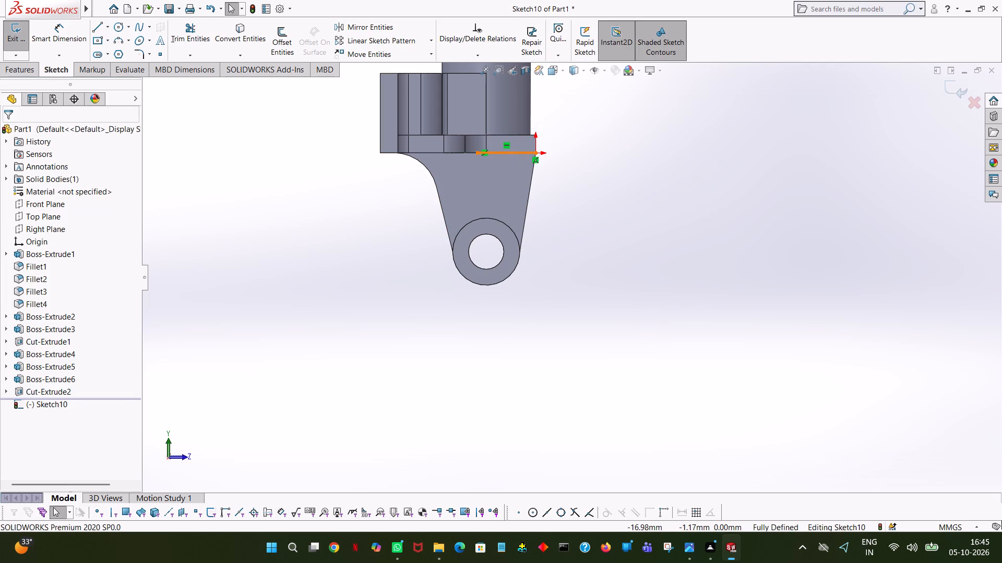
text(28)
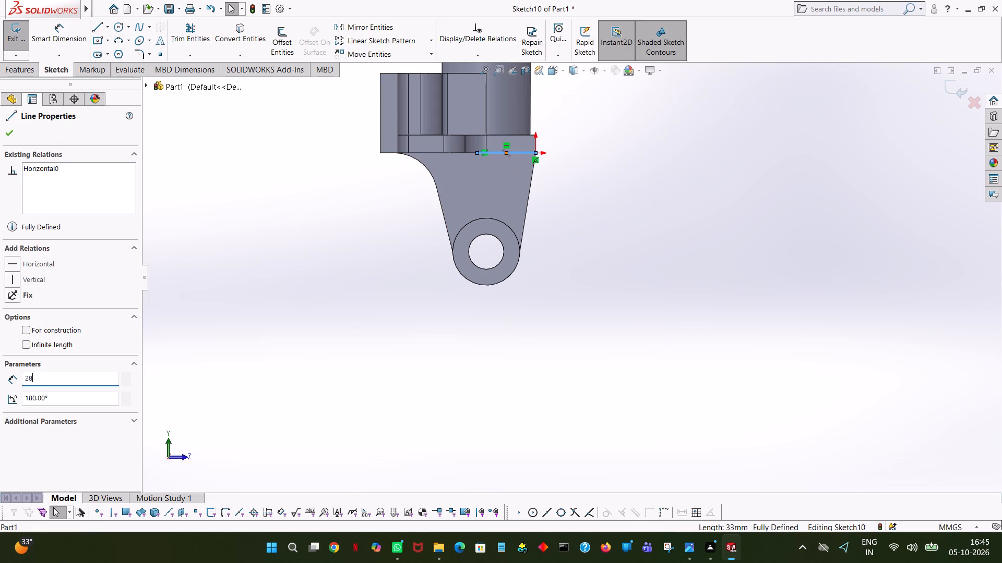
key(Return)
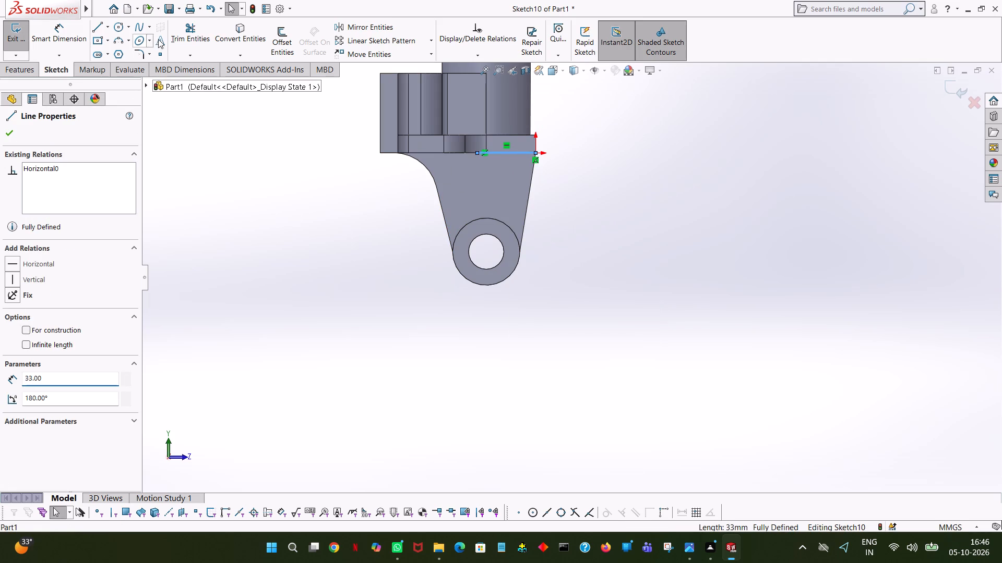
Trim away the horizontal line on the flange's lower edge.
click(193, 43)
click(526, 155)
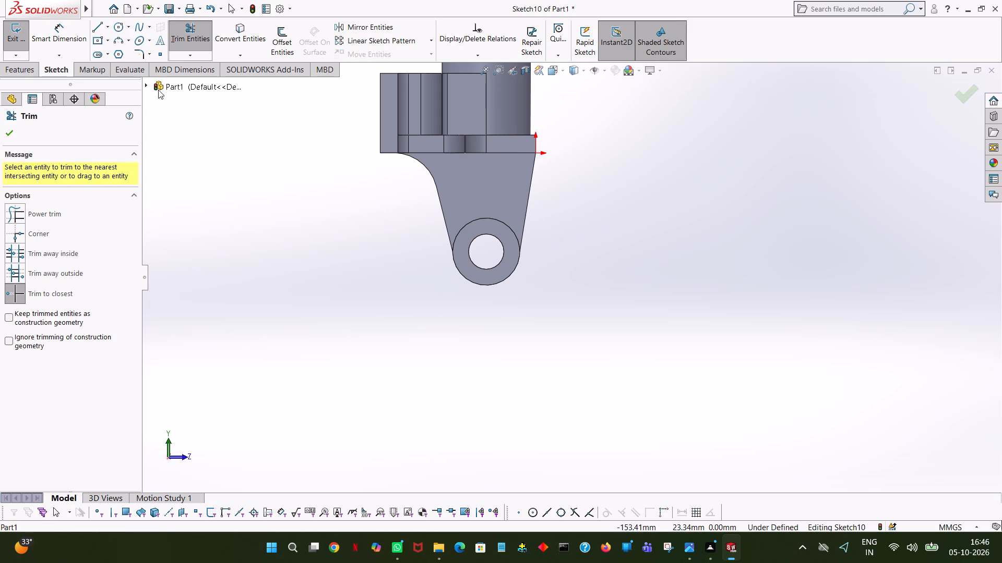
Sketch a 28 mm horizontal line from the origin corner along the flange's lower edge, continuing 56 mm vertically down to the existing arm's hole centre.
click(94, 25)
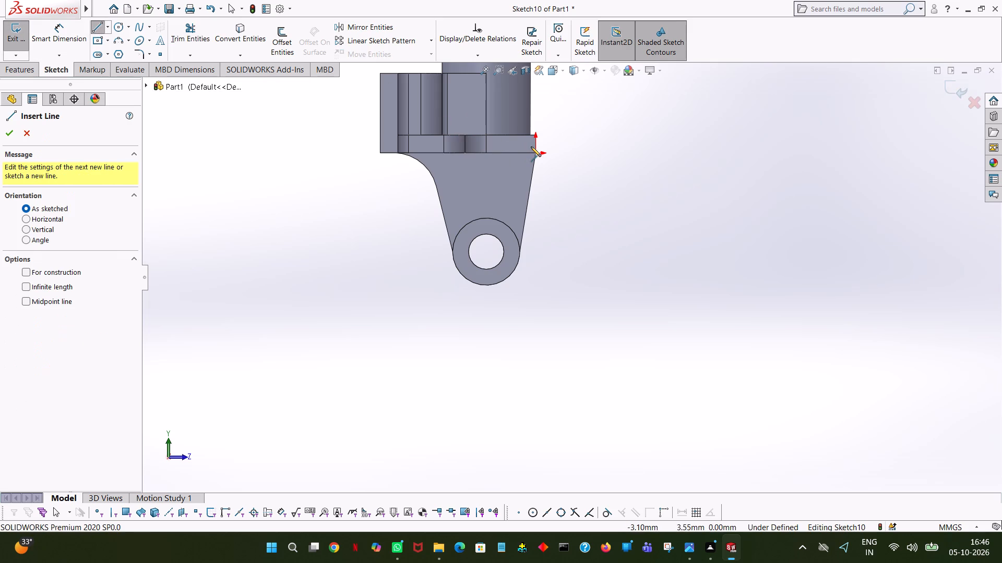
click(536, 152)
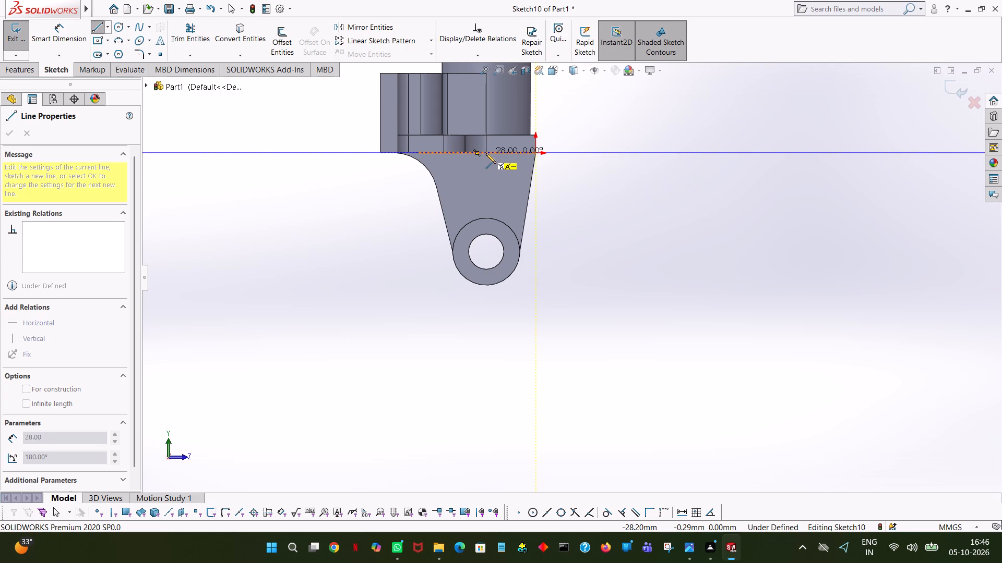
click(486, 153)
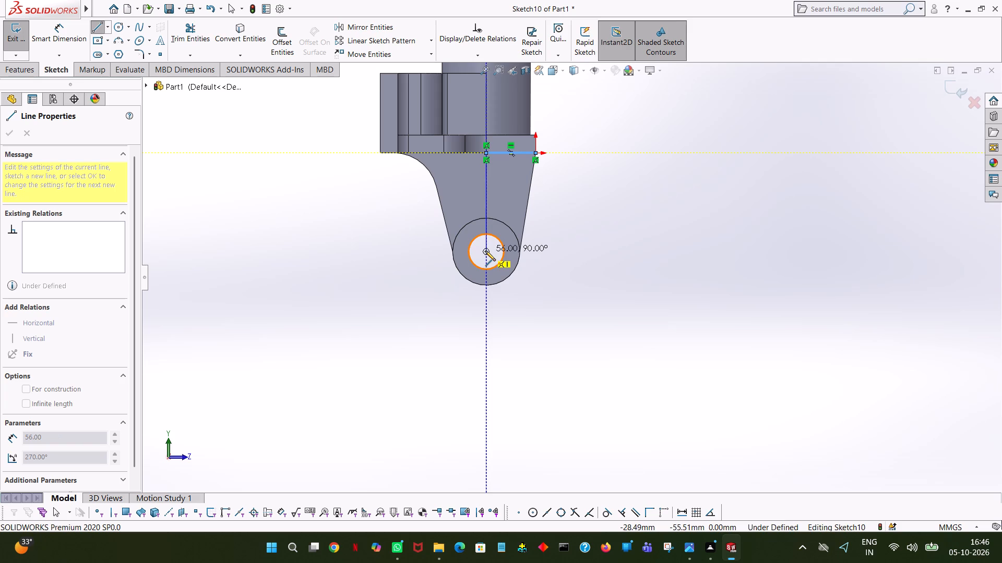
click(485, 251)
right_click(485, 250)
click(503, 254)
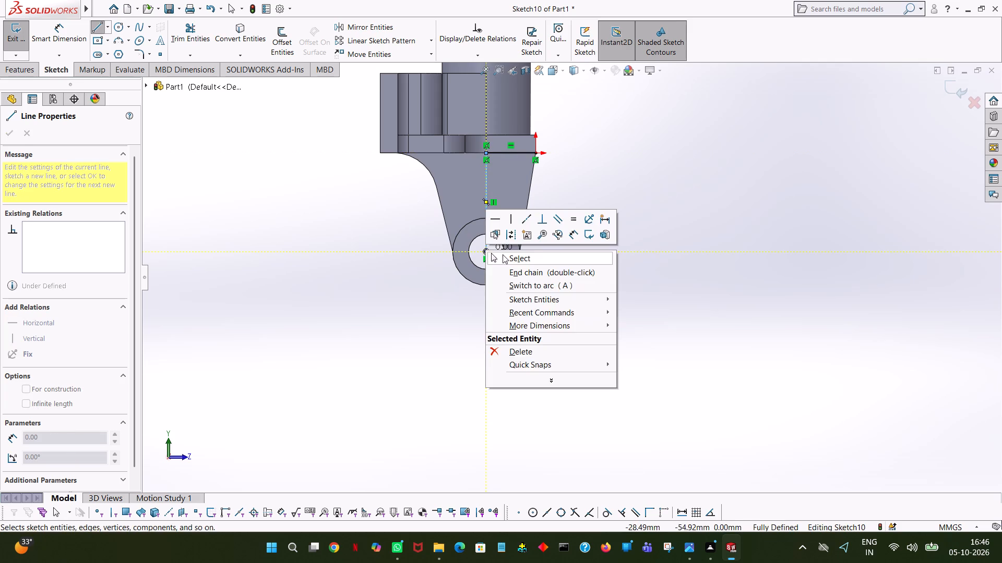
click(486, 227)
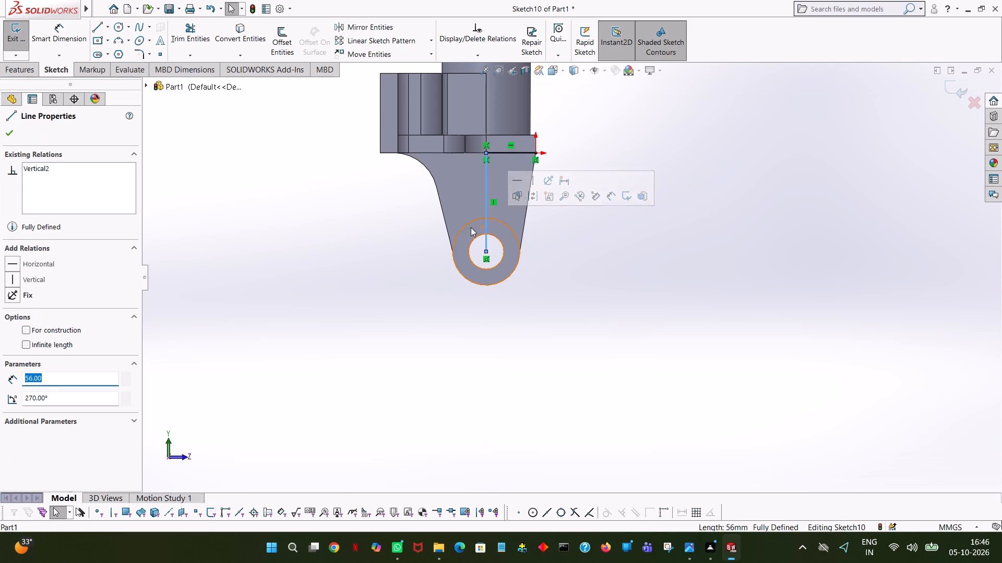
click(285, 155)
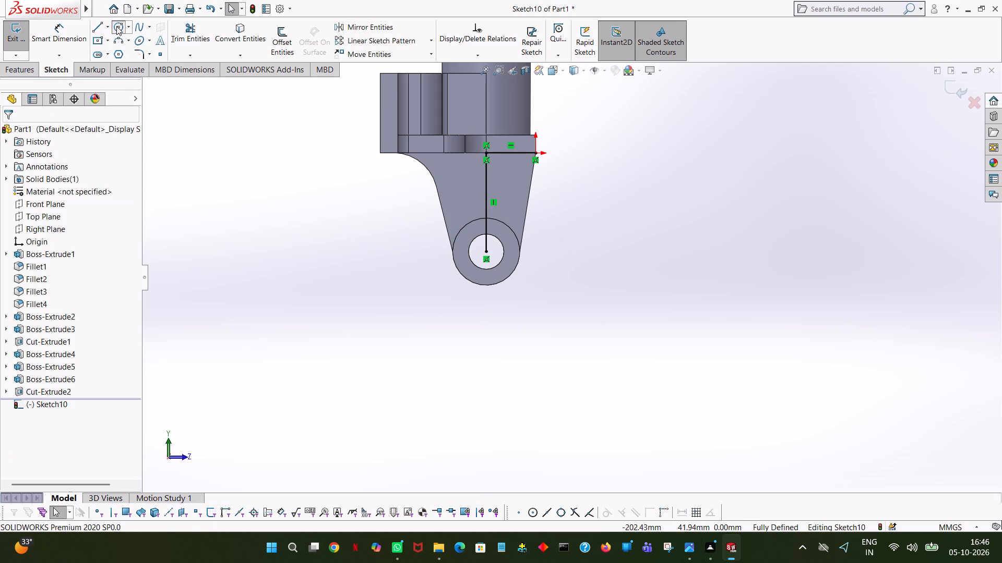
Sketch a circle centred on the vertical line's lower end with a radius of 38/2 mm.
click(116, 26)
click(485, 250)
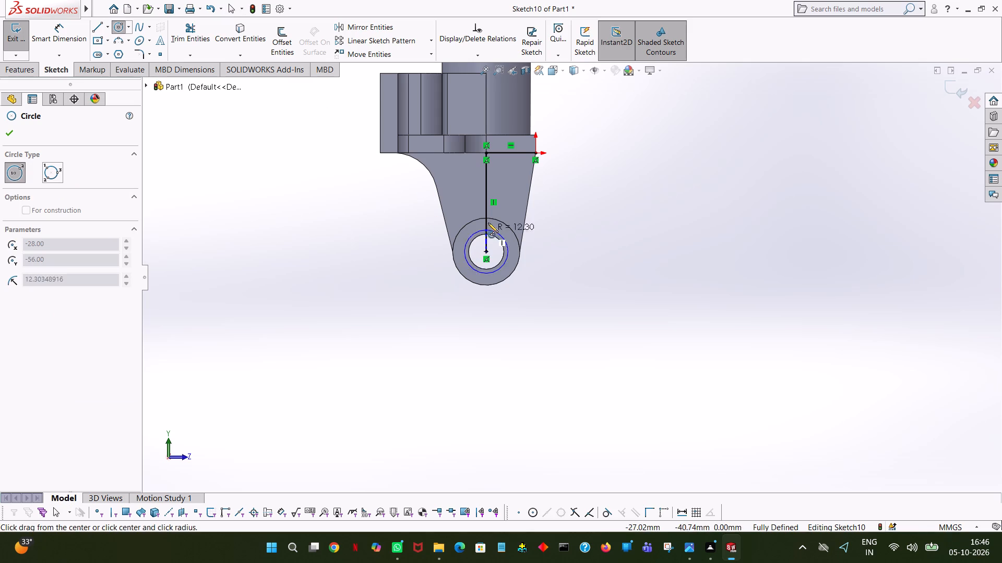
click(488, 219)
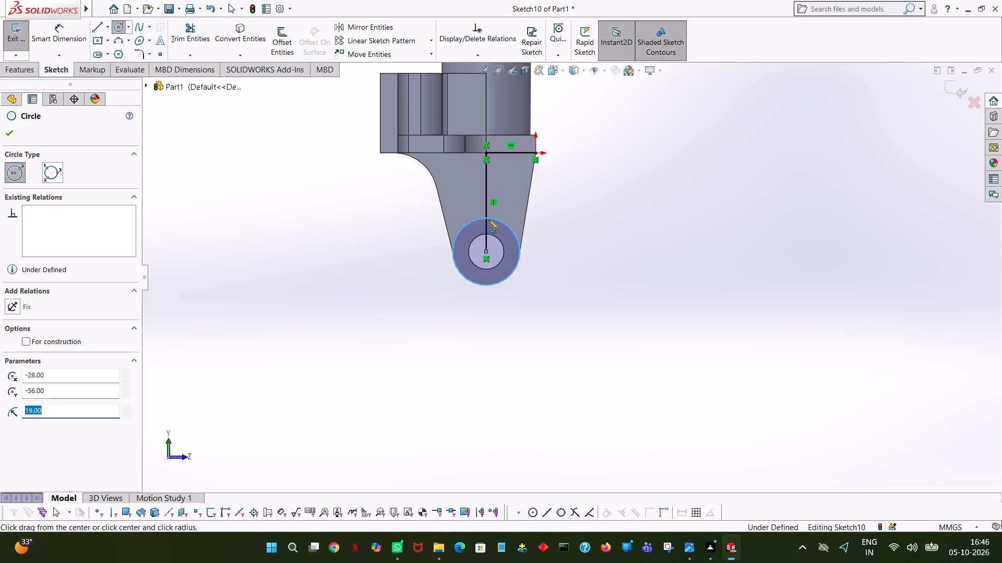
text(38/2)
key(Return)
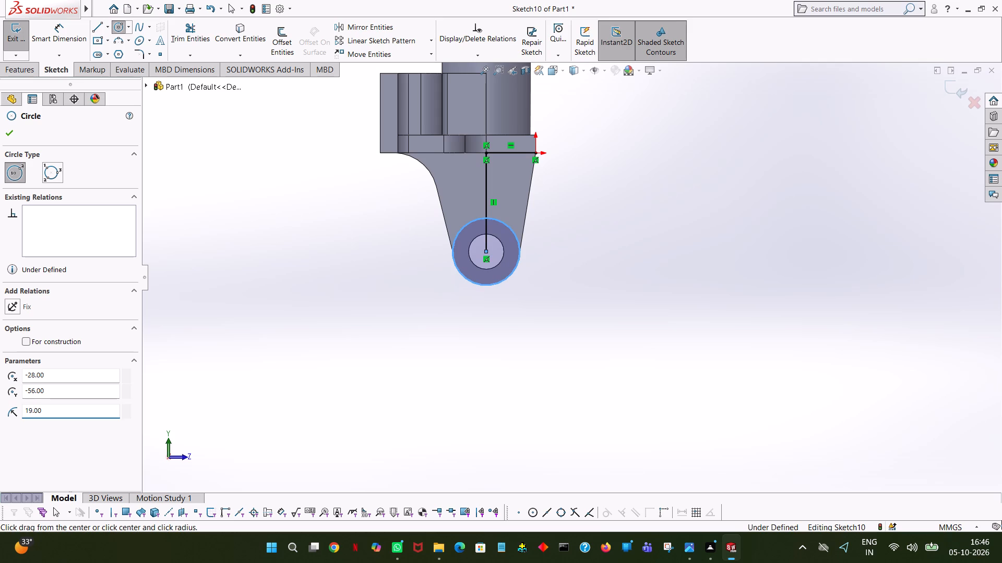
click(9, 134)
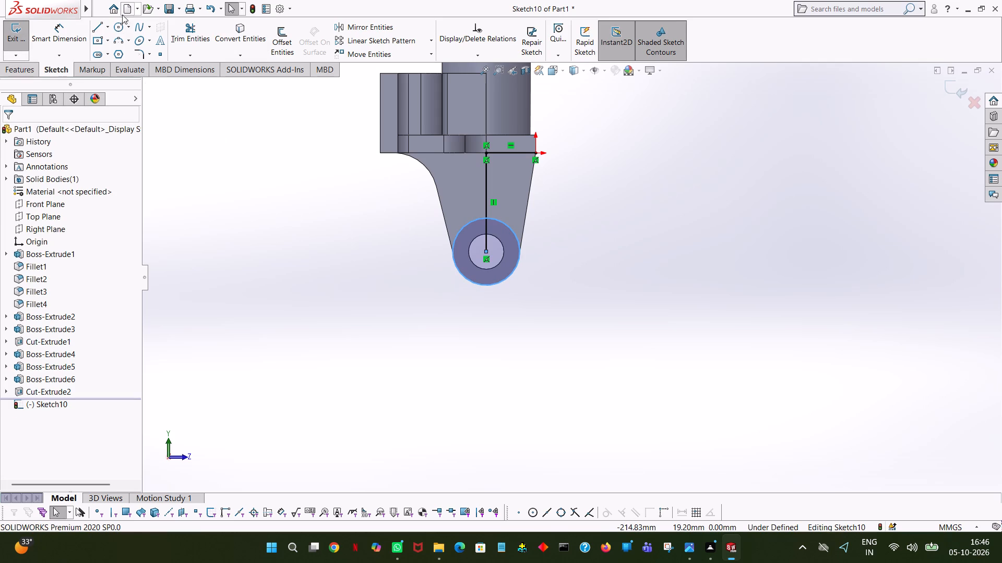
Trim away the vertical and horizontal locating lines, keeping only the circle.
click(185, 32)
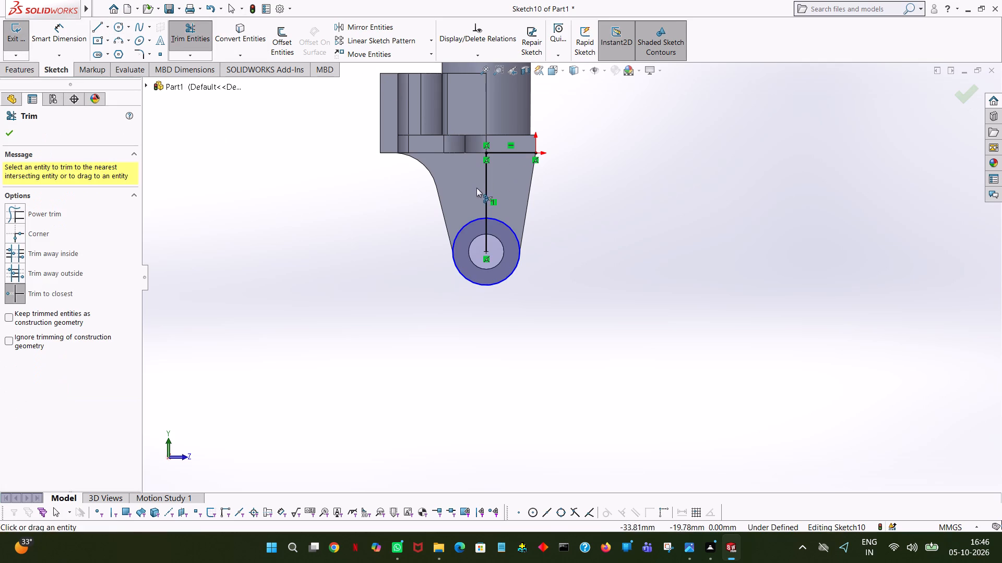
click(486, 197)
click(488, 226)
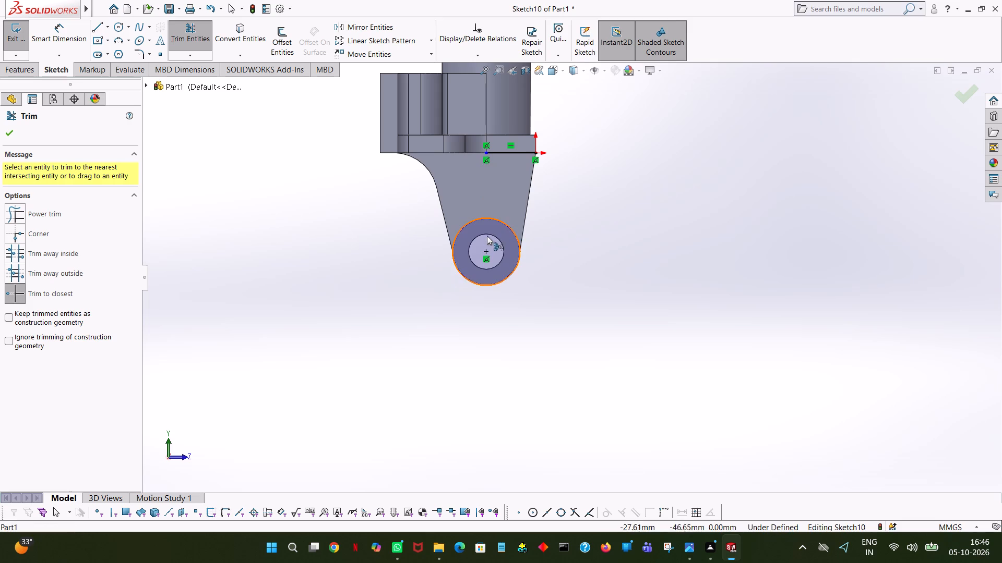
click(510, 151)
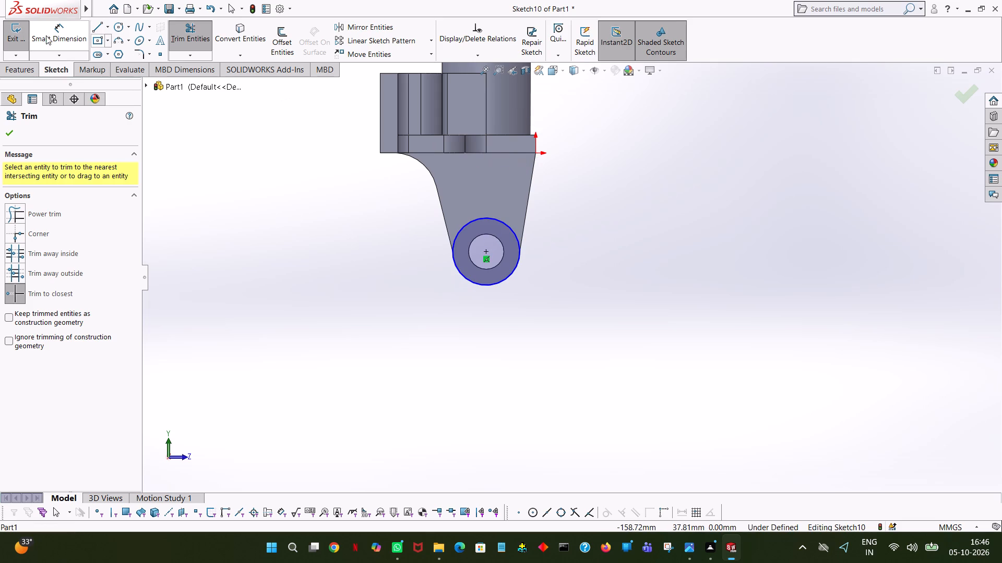
Sketch a slanted line from the circle's quadrant point nearest the origin side up to the flange's origin corner.
click(92, 28)
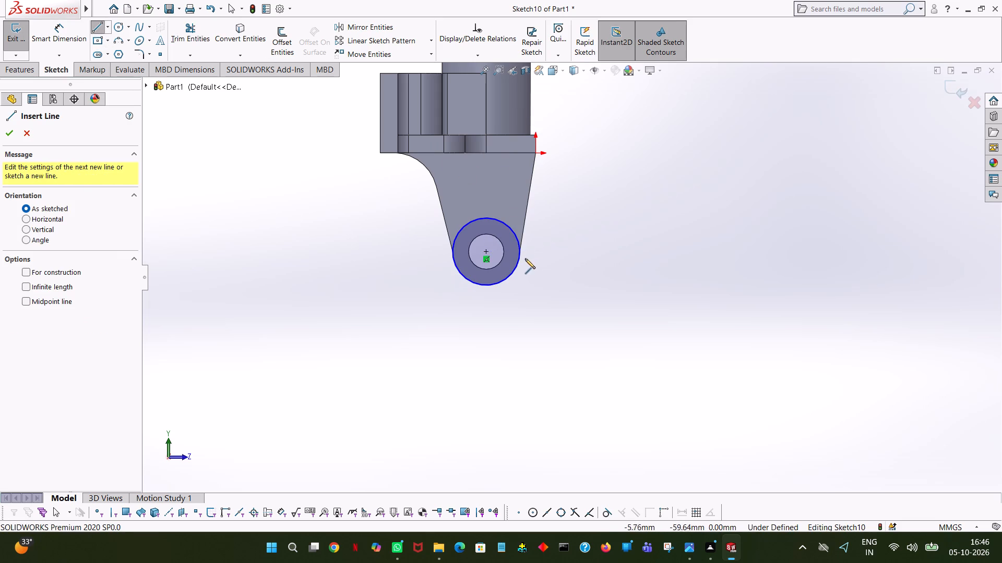
click(519, 251)
click(536, 153)
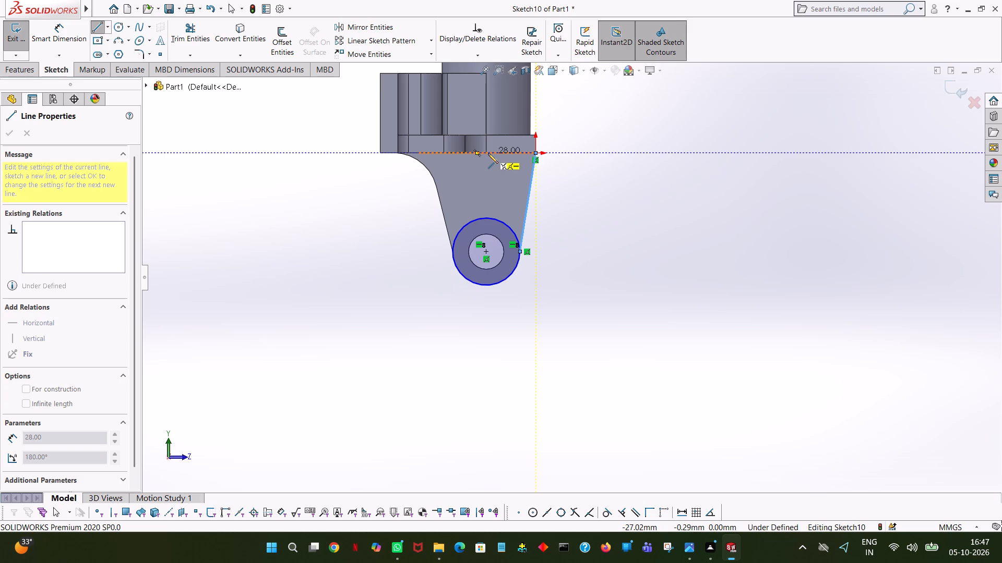
right_click(505, 174)
click(517, 181)
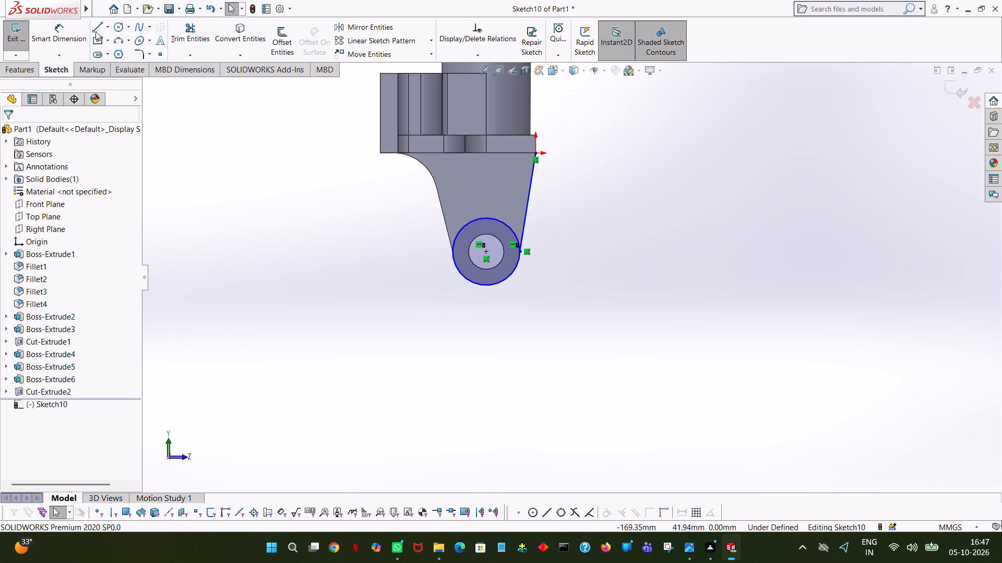
Sketch a slanted line about 38.2 mm long from the circle's opposite quadrant point up to the lower end of the existing arm's curved edge.
click(96, 31)
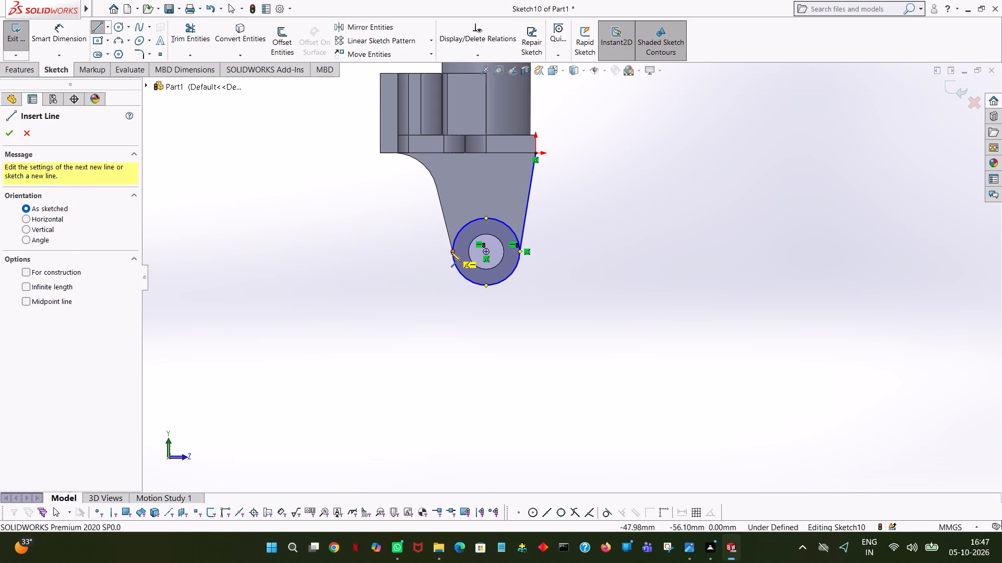
click(451, 252)
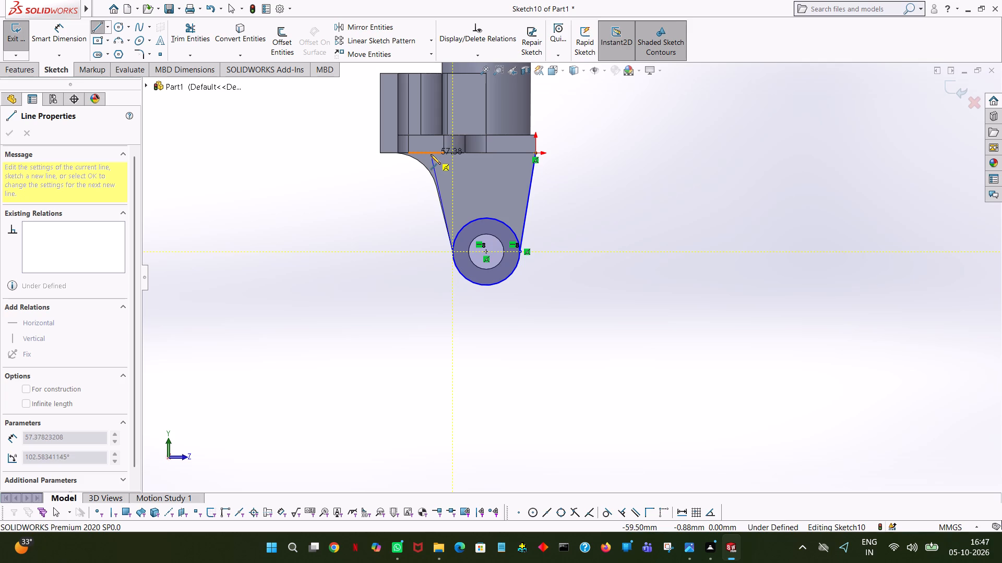
click(436, 186)
right_click(436, 186)
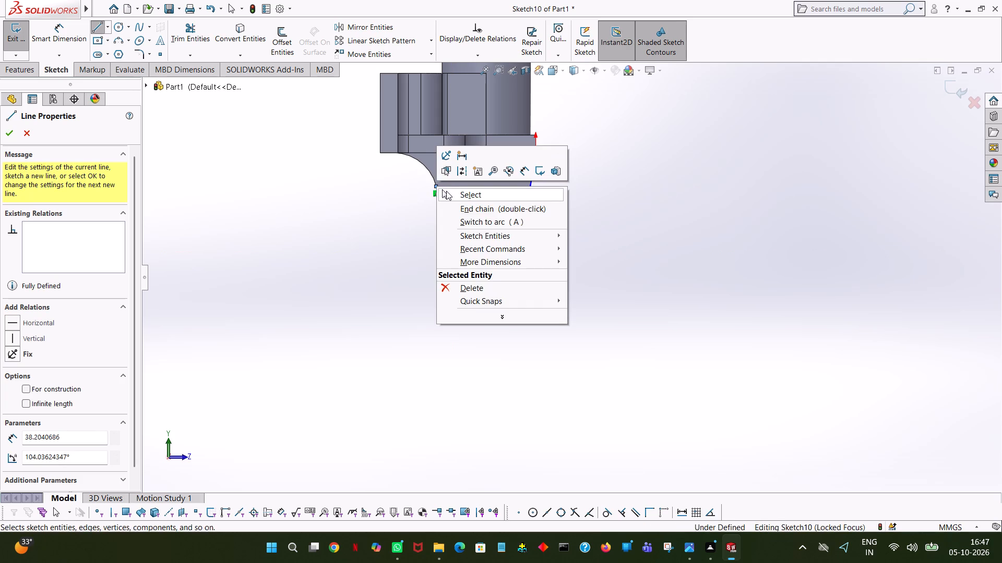
click(446, 191)
Sketch a three-point arc from the slanted line's upper end to the flange's lower edge, with a radius of 25 mm.
click(117, 42)
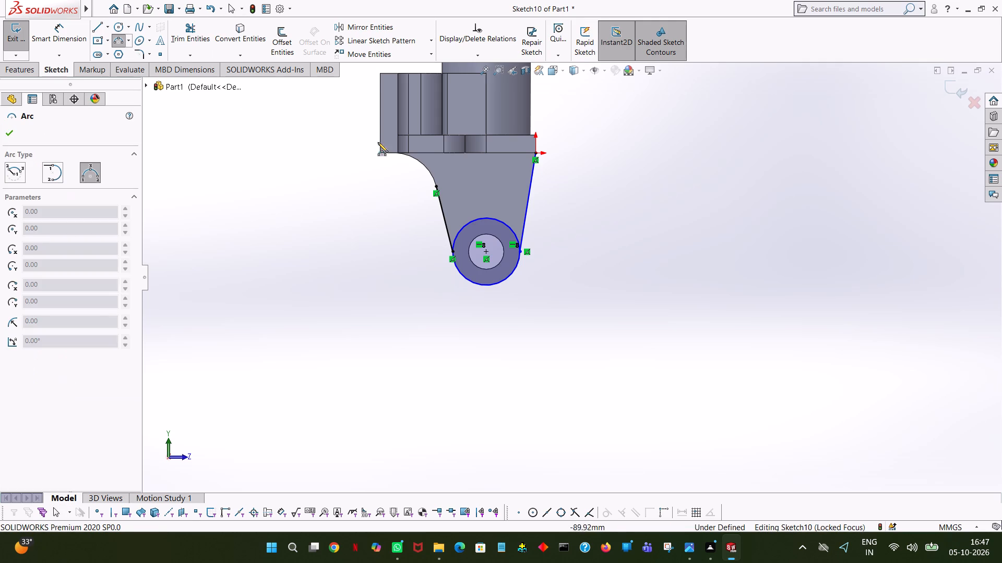
click(436, 188)
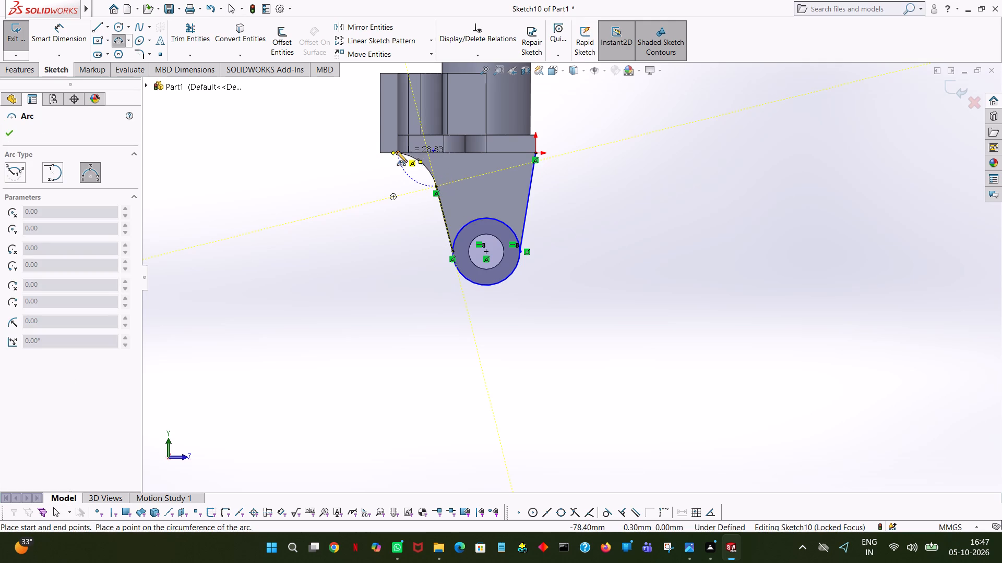
click(397, 152)
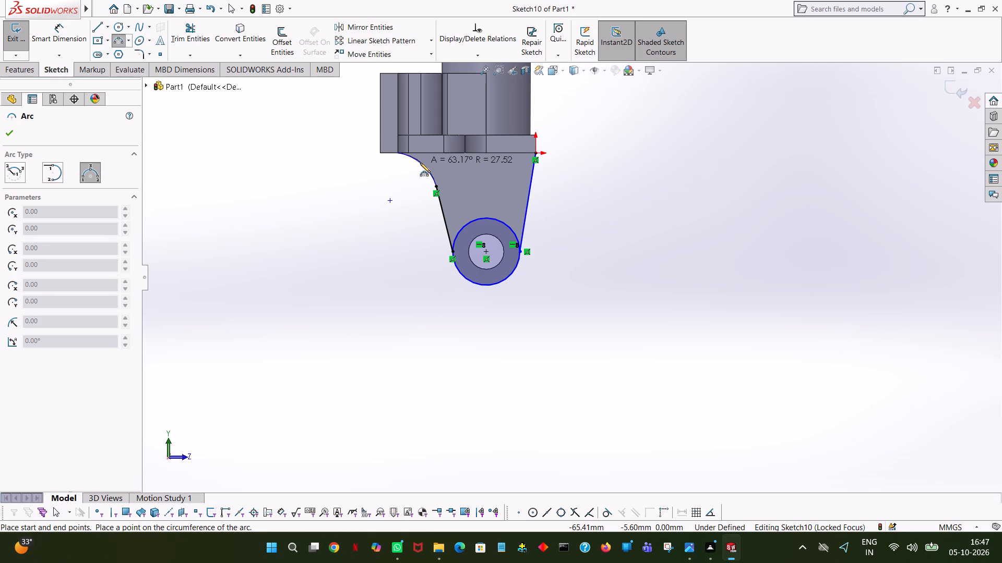
click(420, 163)
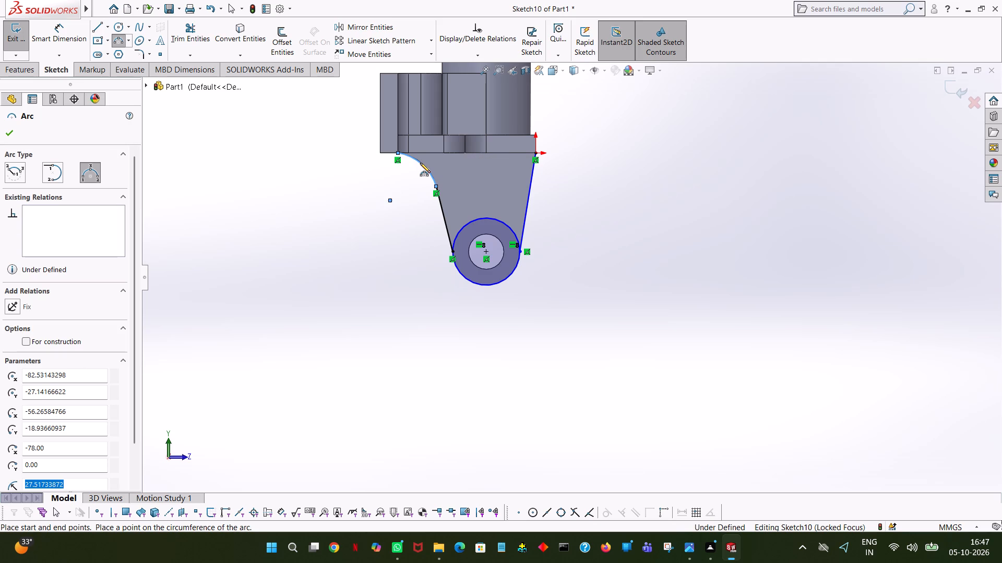
text(25)
key(Return)
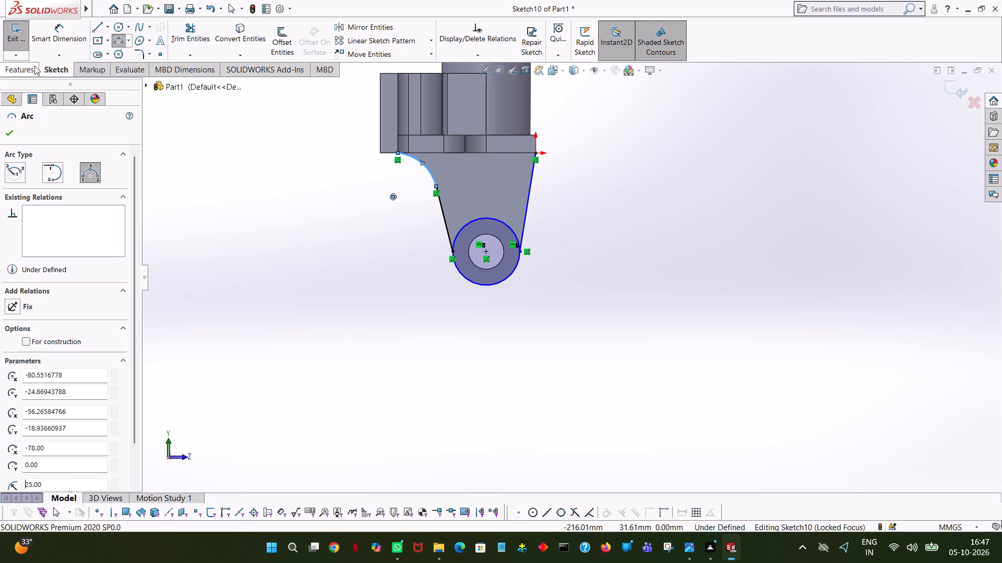
click(9, 129)
Close the arm profile with a 78 mm horizontal line from the arc's upper end to the origin corner.
click(96, 29)
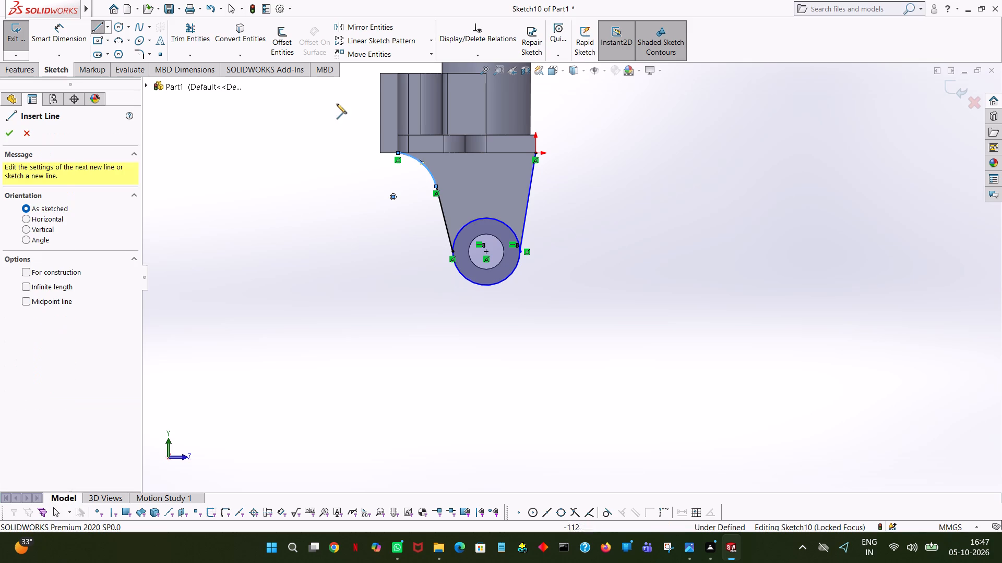
click(397, 154)
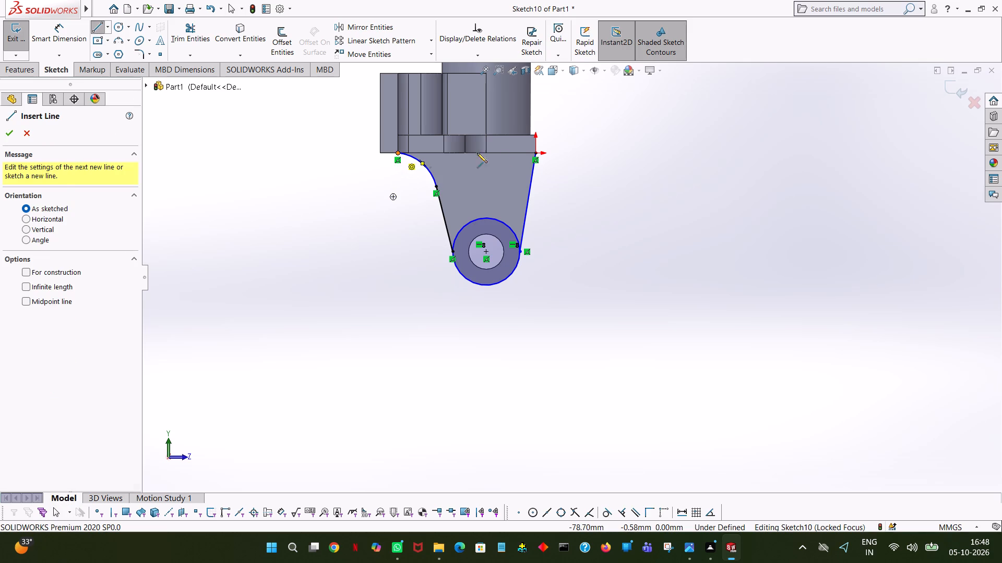
click(535, 152)
right_click(535, 152)
click(565, 162)
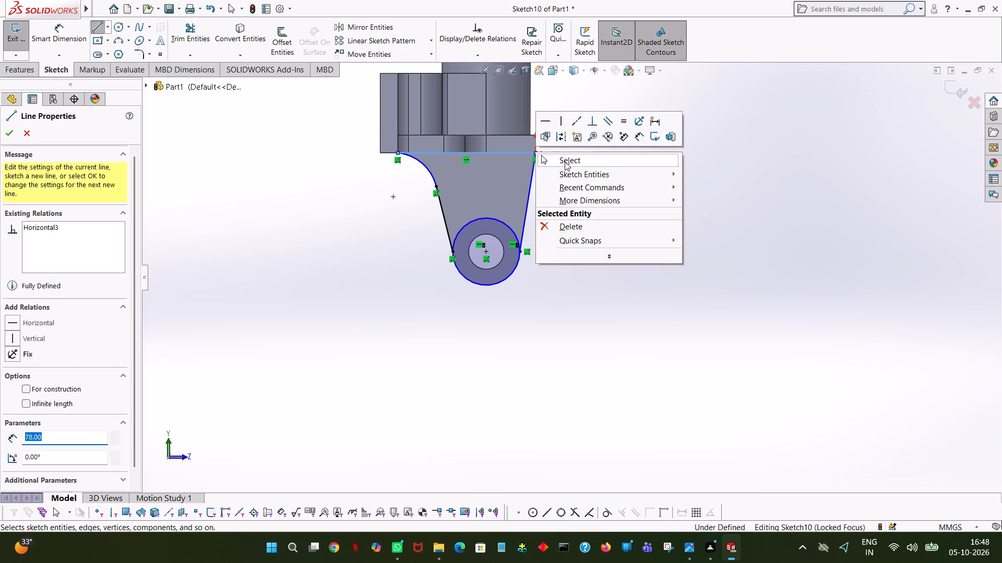
click(651, 162)
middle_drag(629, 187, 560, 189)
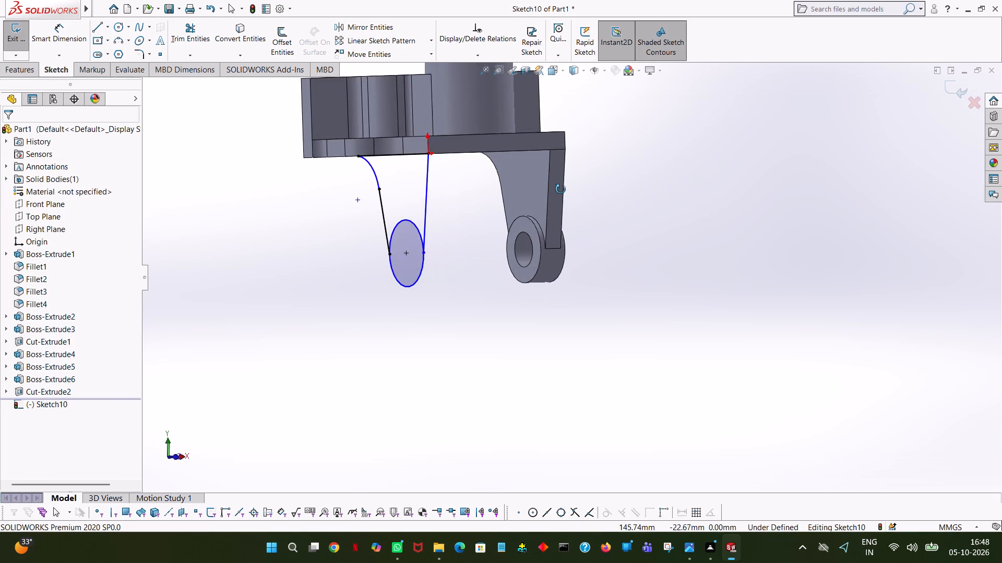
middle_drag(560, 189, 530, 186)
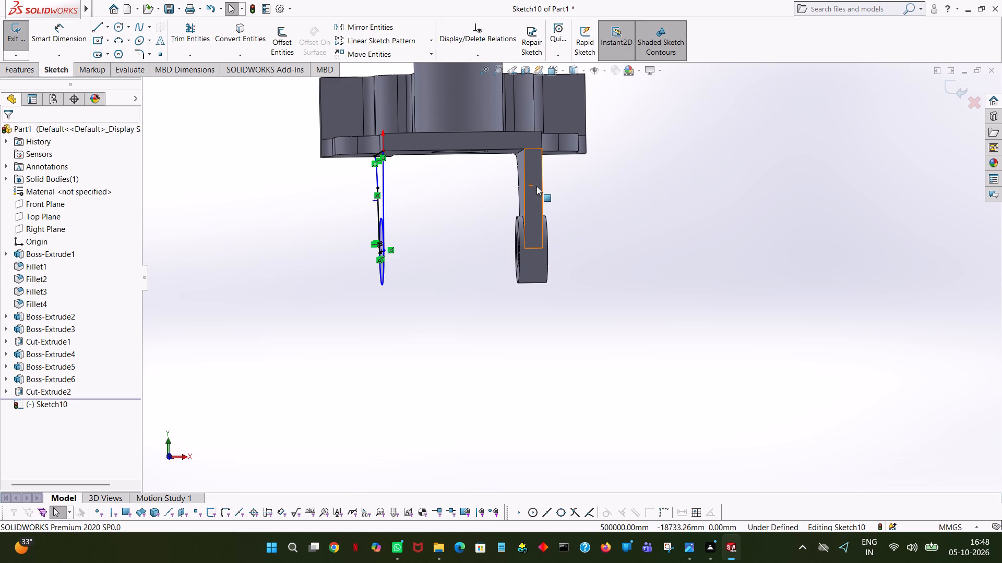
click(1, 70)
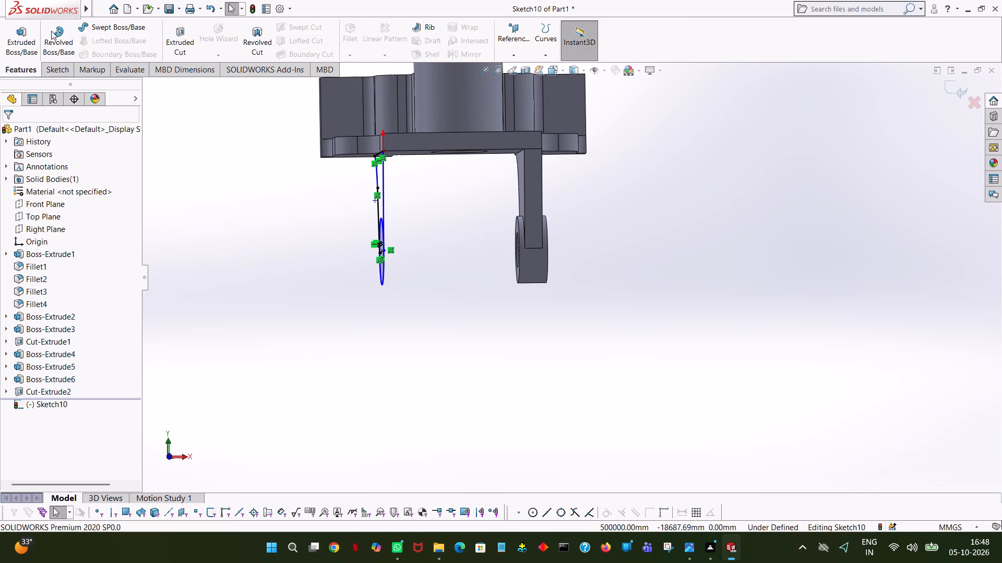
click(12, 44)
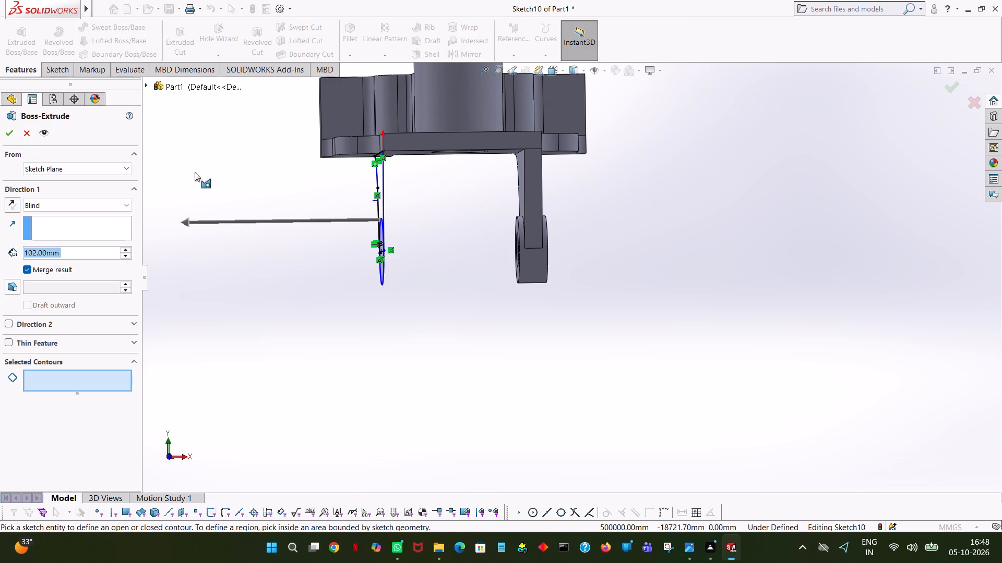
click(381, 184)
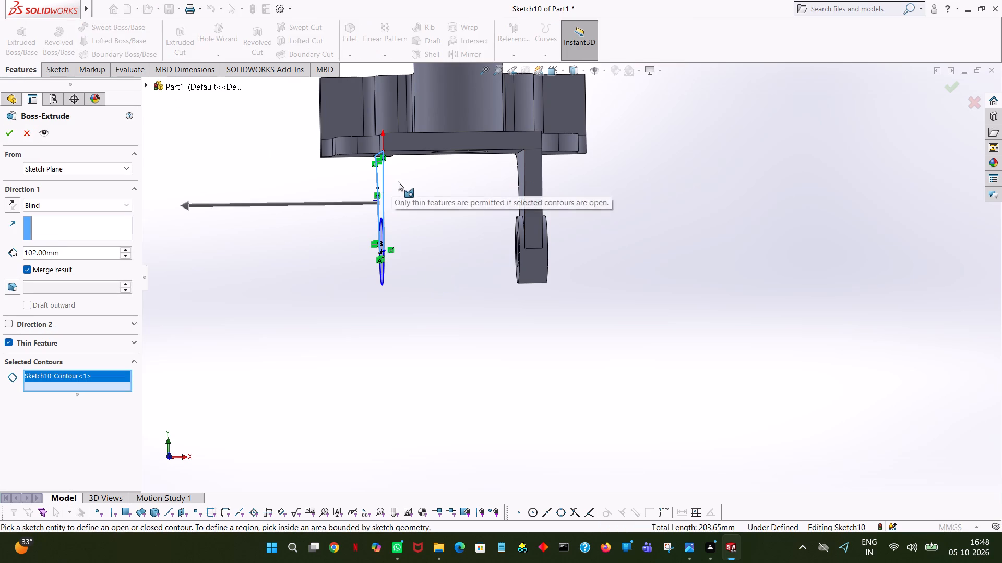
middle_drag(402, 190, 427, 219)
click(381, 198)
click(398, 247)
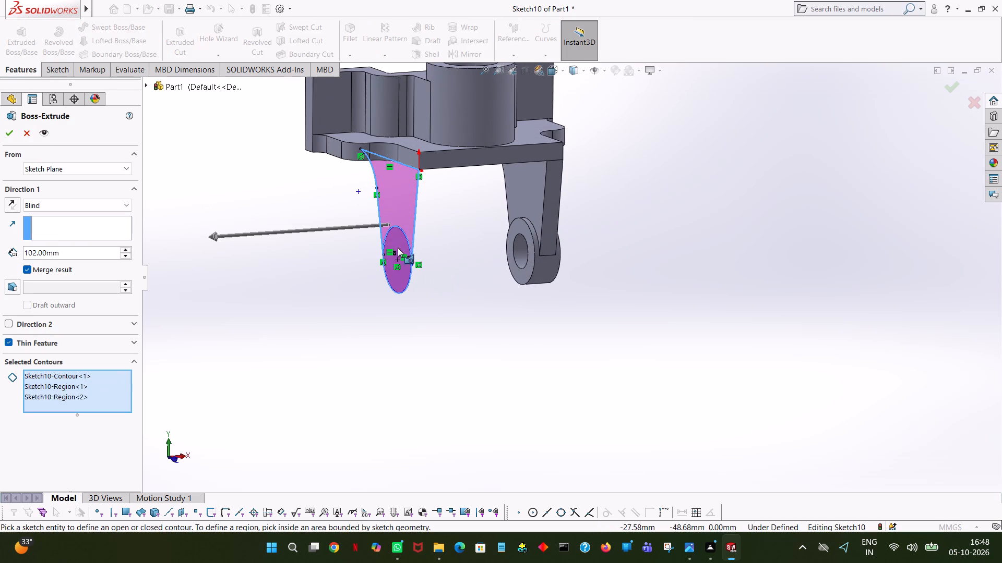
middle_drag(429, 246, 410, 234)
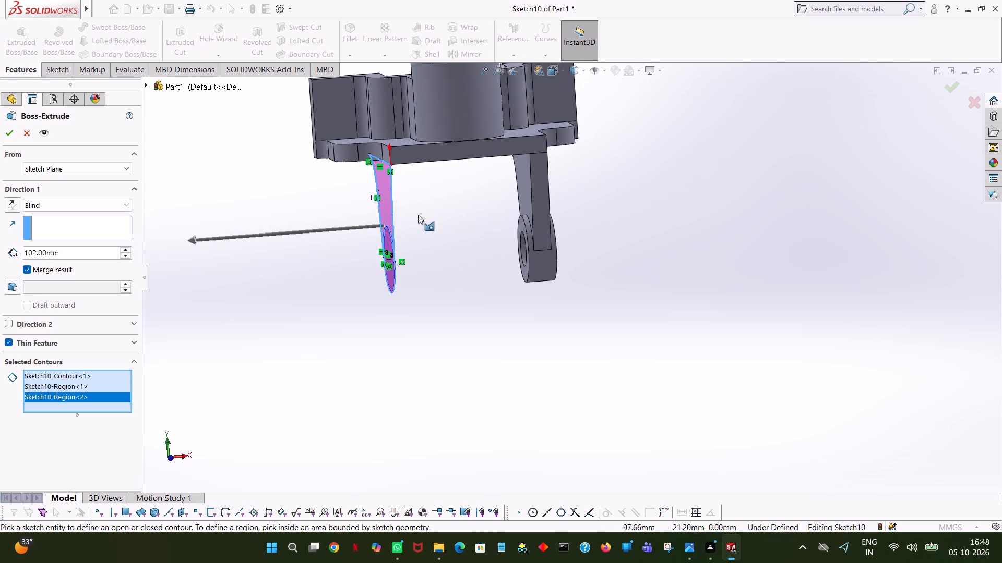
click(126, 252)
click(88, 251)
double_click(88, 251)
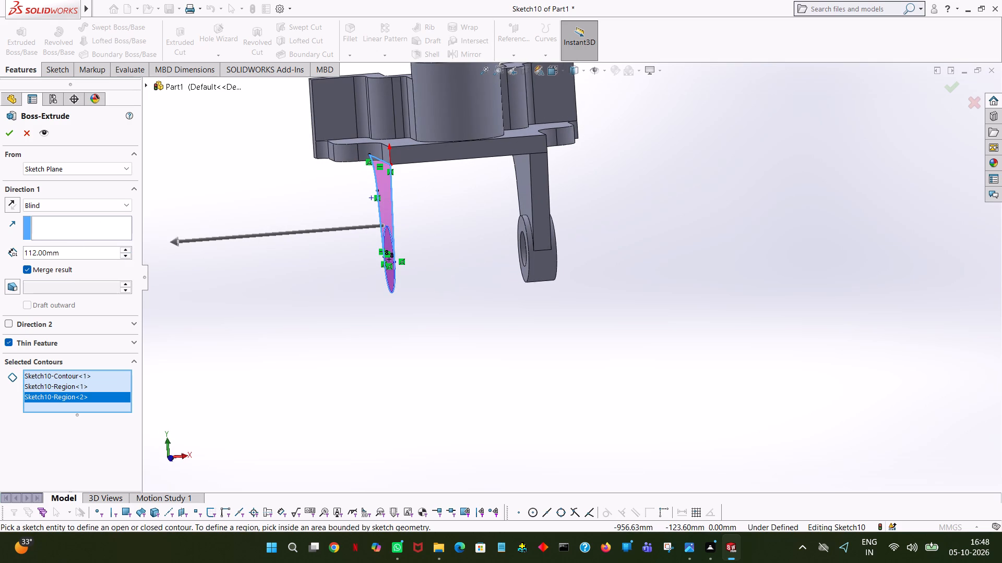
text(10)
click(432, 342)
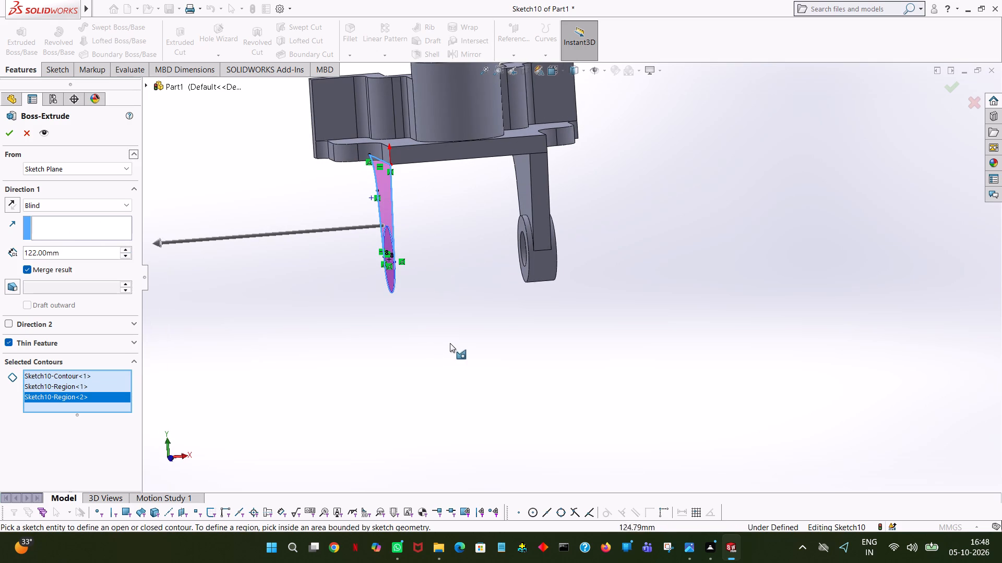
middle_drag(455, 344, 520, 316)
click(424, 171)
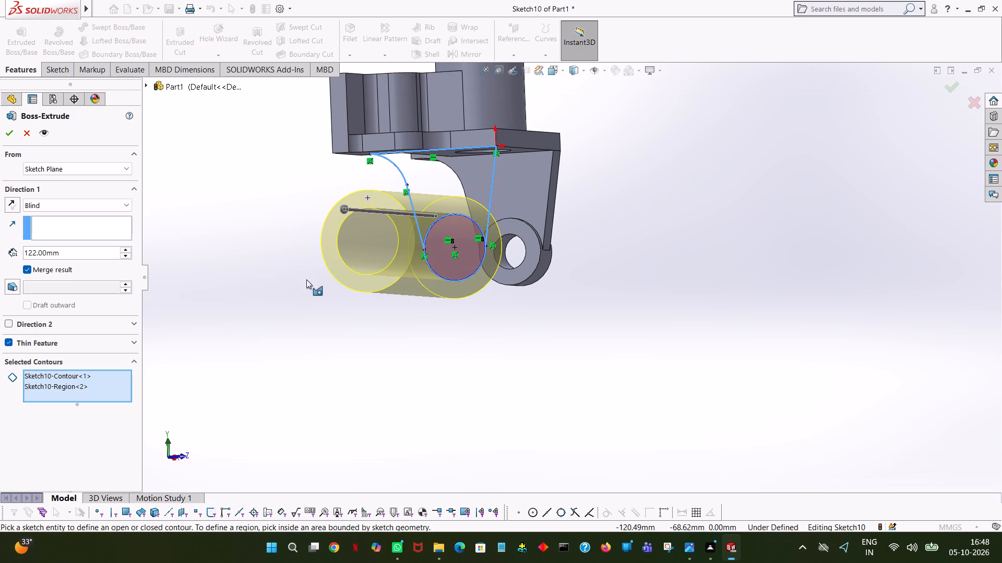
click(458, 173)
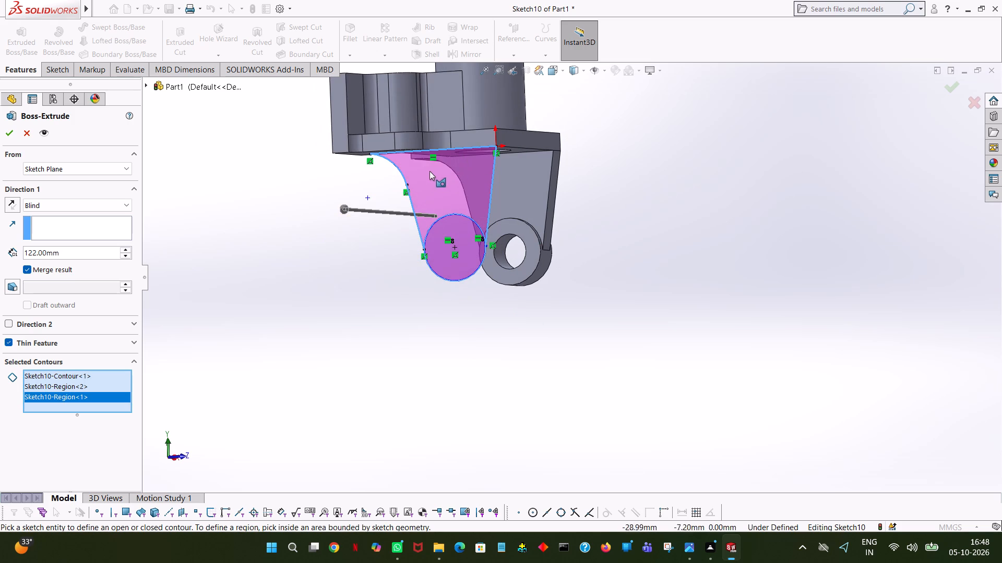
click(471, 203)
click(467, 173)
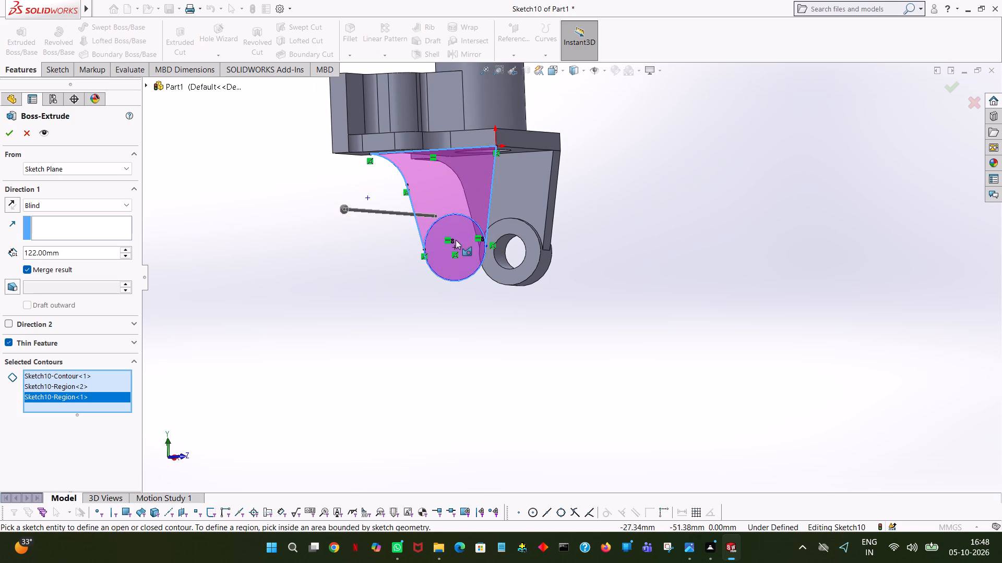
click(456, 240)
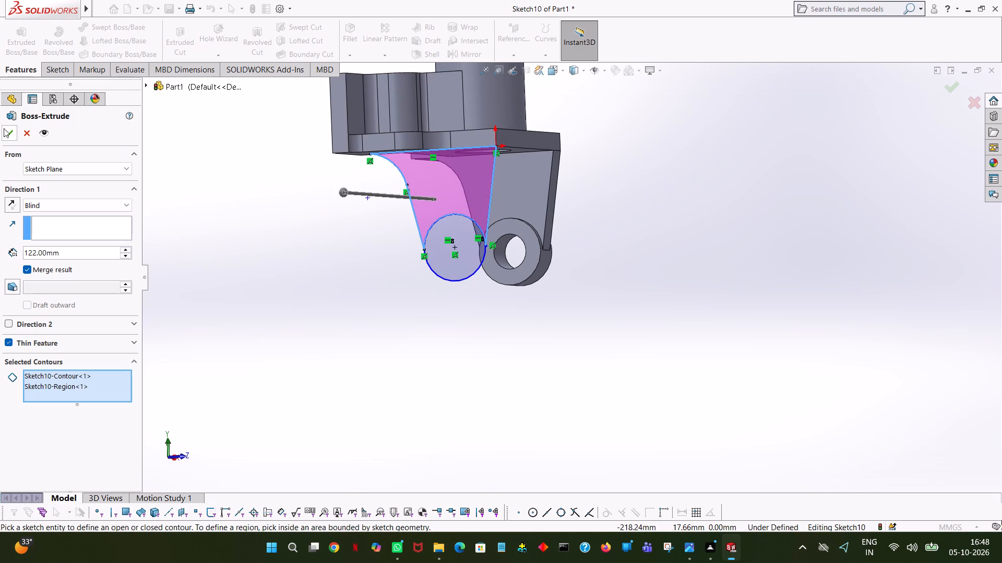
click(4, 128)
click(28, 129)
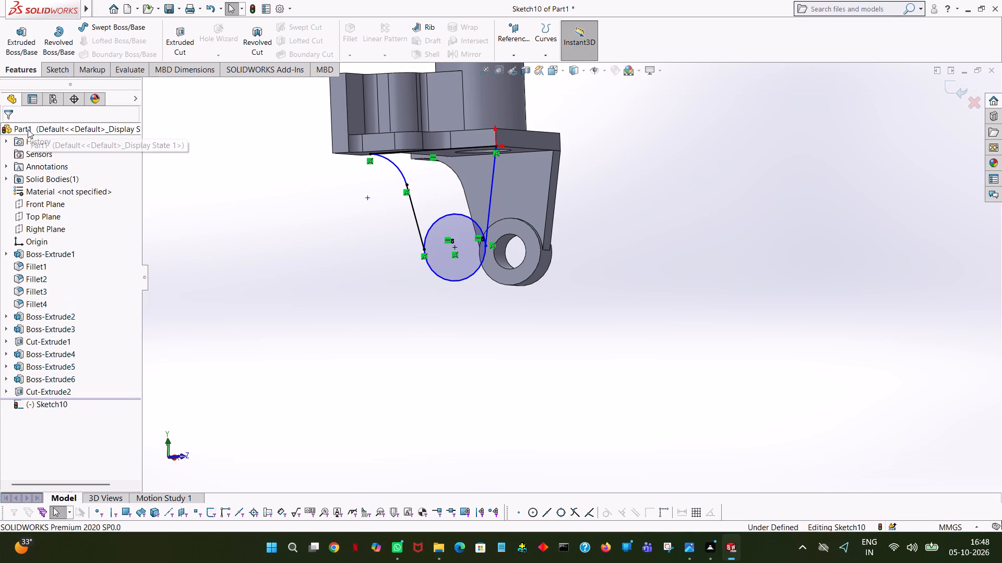
Examine the arm sketch face-on for gaps at the circle's quadrant points, both ends of the arc and the flange's origin corner.
click(50, 73)
key(space)
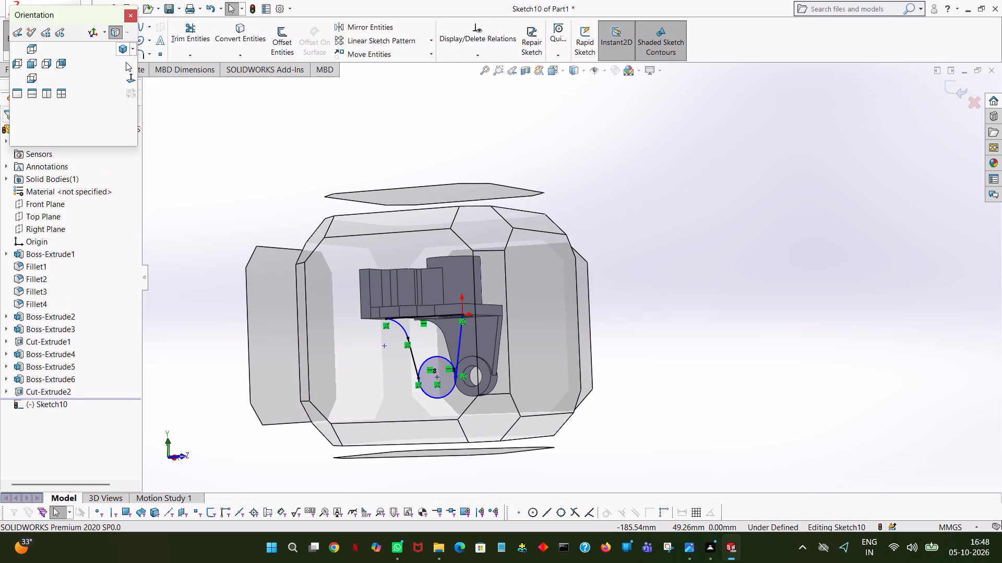
click(128, 78)
ctrl+scroll(512, 168, down, 4)
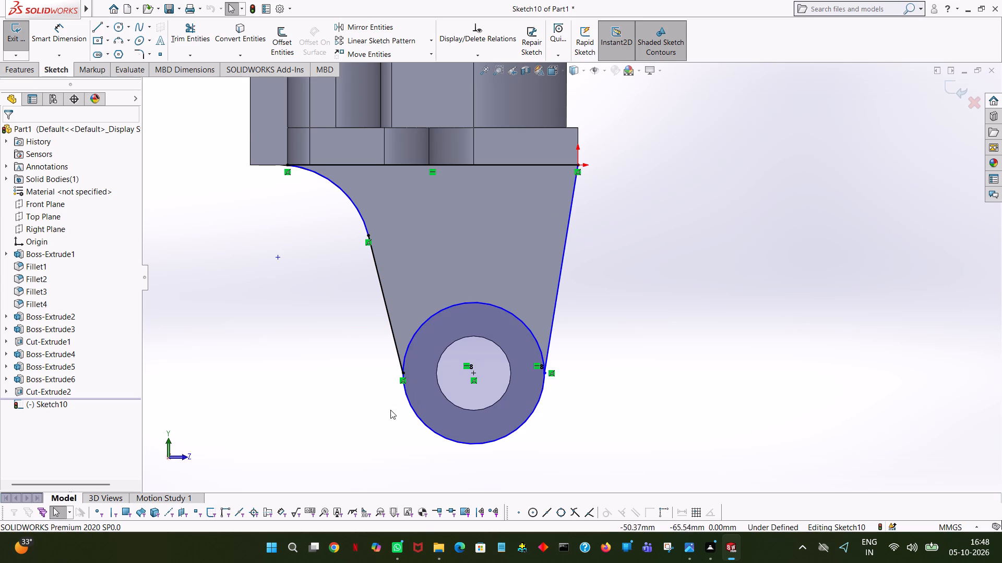
ctrl+scroll(417, 433, down, 6)
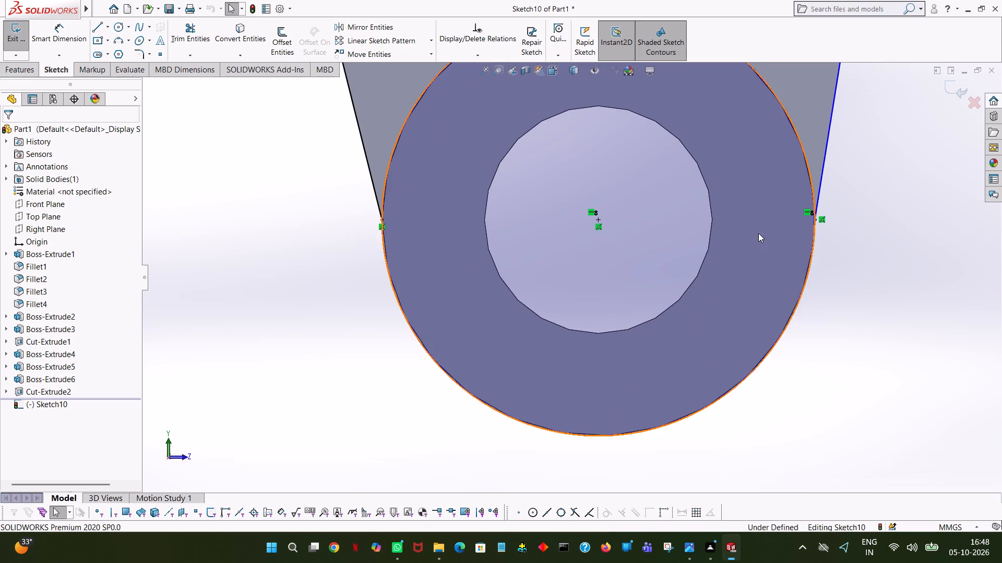
ctrl+scroll(819, 223, down, 6)
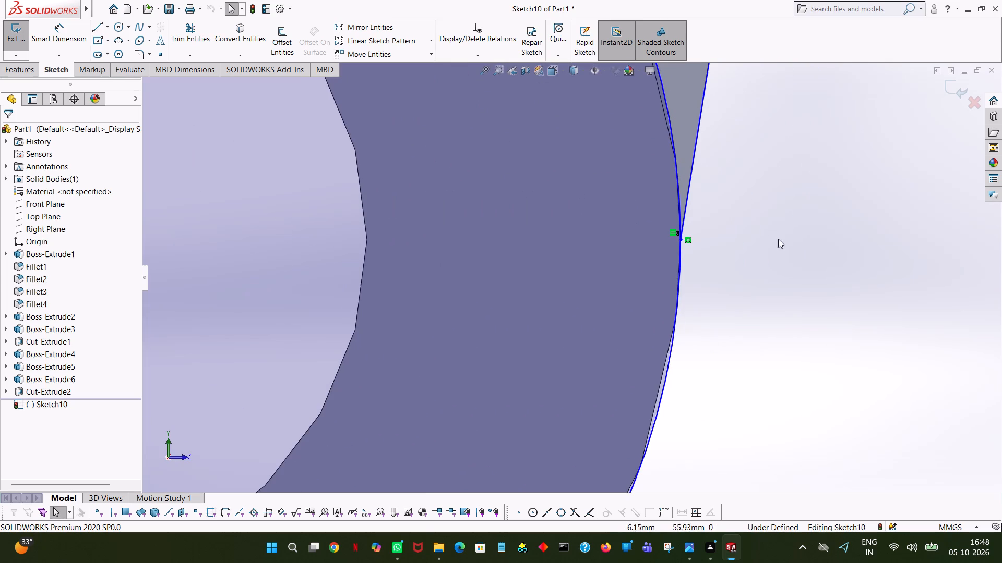
ctrl+scroll(493, 240, up, 9)
ctrl+scroll(181, 169, up, 9)
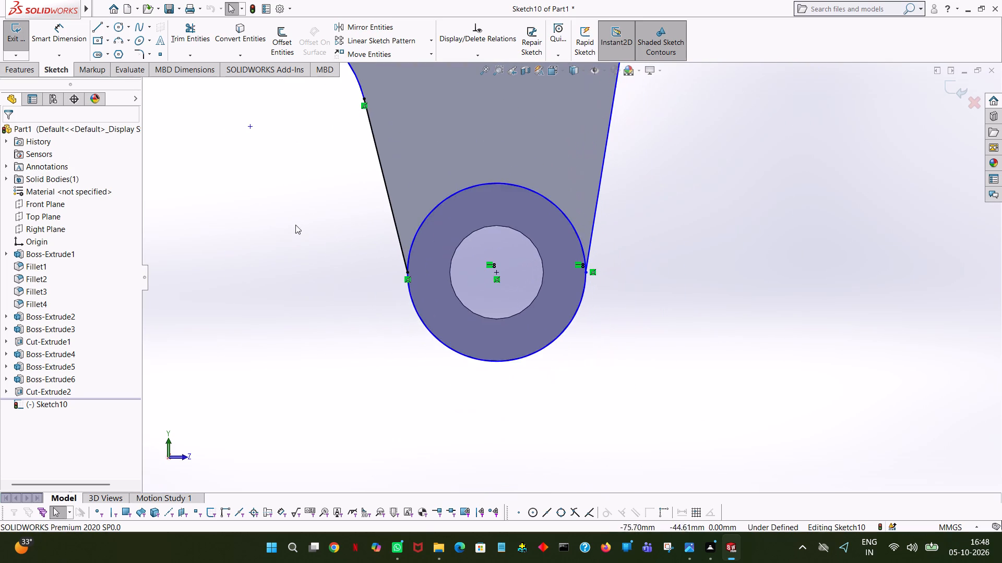
ctrl+scroll(419, 271, down, 5)
ctrl+scroll(425, 170, up, 7)
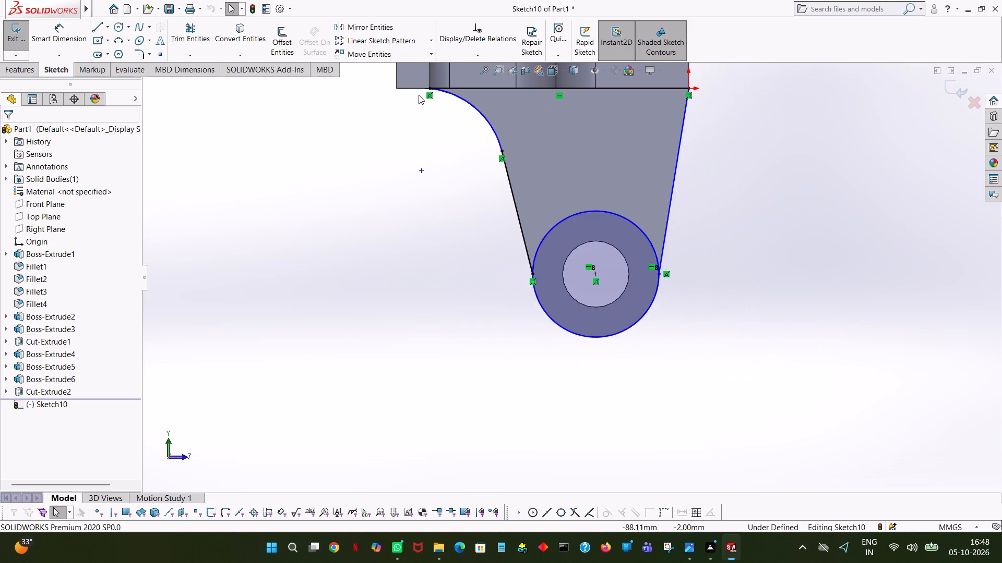
ctrl+scroll(485, 93, down, 2)
ctrl+scroll(568, 236, down, 5)
ctrl+scroll(544, 165, down, 1)
ctrl+scroll(514, 194, down, 3)
ctrl+scroll(419, 145, up, 5)
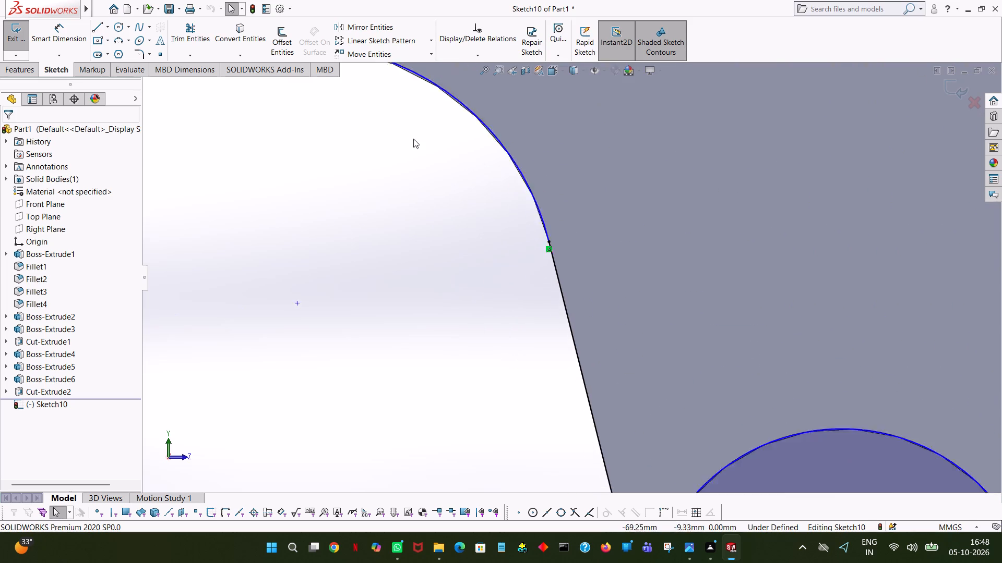
ctrl+scroll(413, 139, up, 5)
ctrl+scroll(473, 218, down, 10)
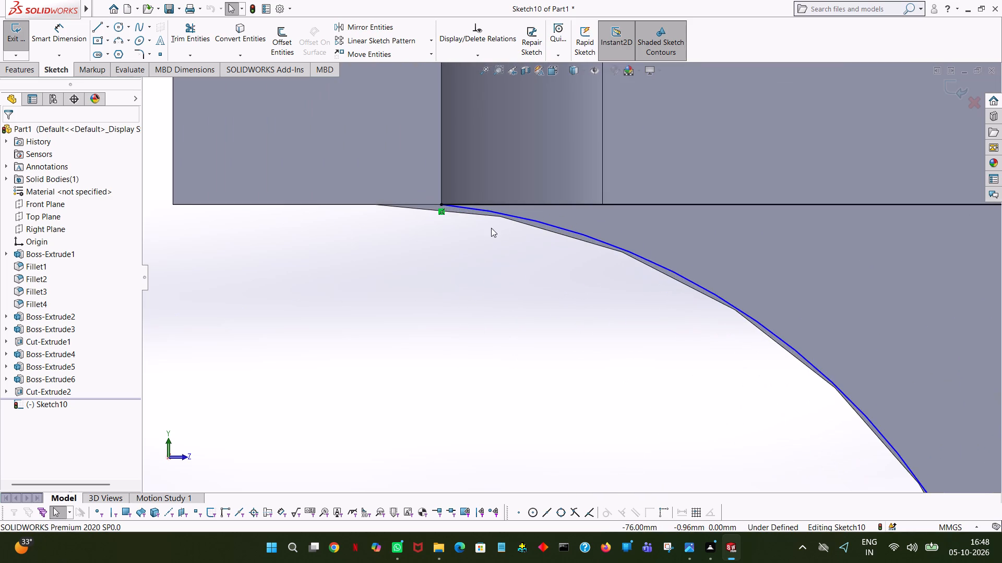
ctrl+scroll(590, 204, up, 9)
ctrl+scroll(906, 275, down, 7)
ctrl+scroll(840, 250, down, 1)
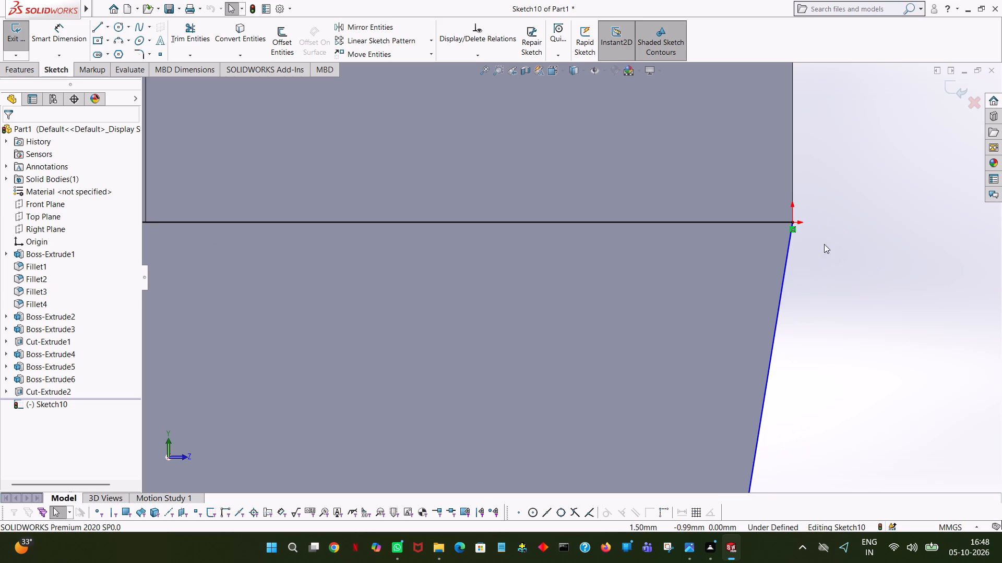
ctrl+scroll(824, 244, down, 2)
ctrl+scroll(753, 237, up, 11)
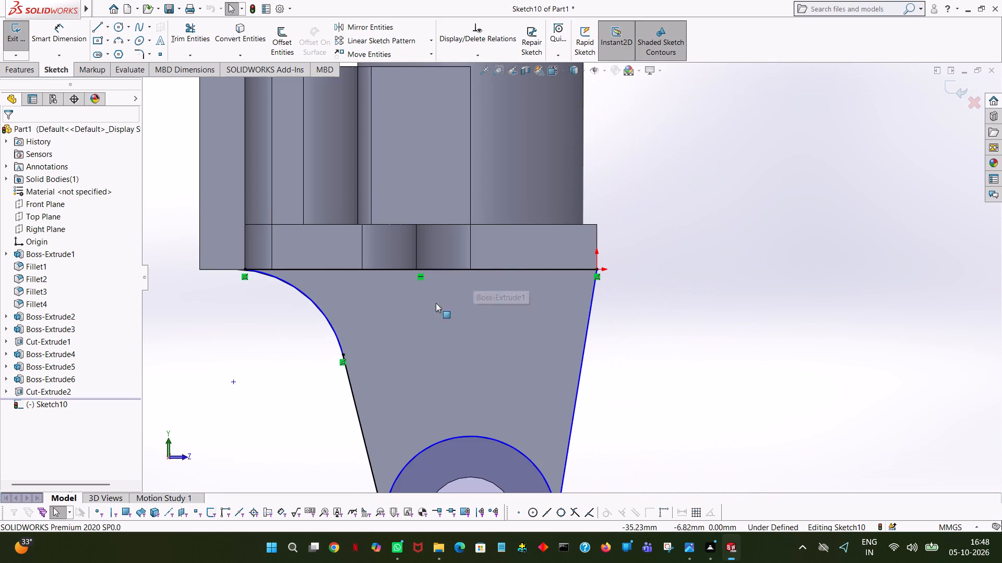
Trim away the arm profile's arc, the horizontal line along the flange and the slanted line below the arc.
drag(189, 36, 196, 39)
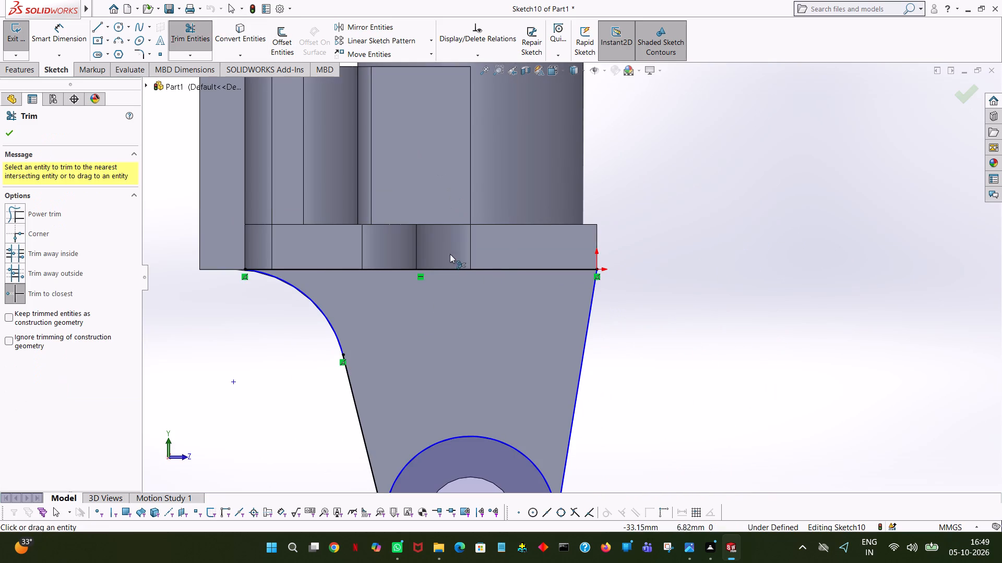
click(328, 324)
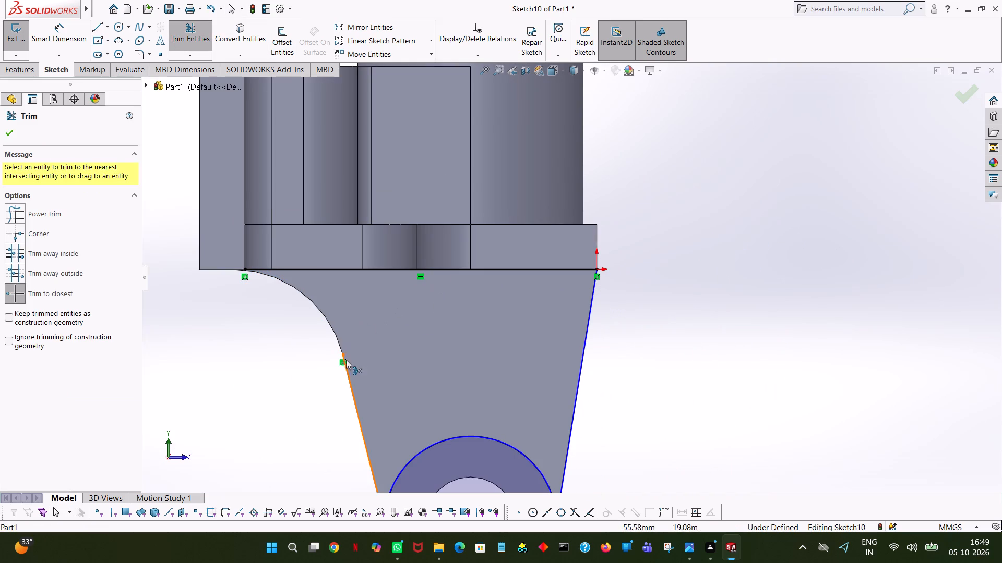
click(345, 373)
ctrl+scroll(394, 284, down, 5)
ctrl+scroll(393, 266, up, 8)
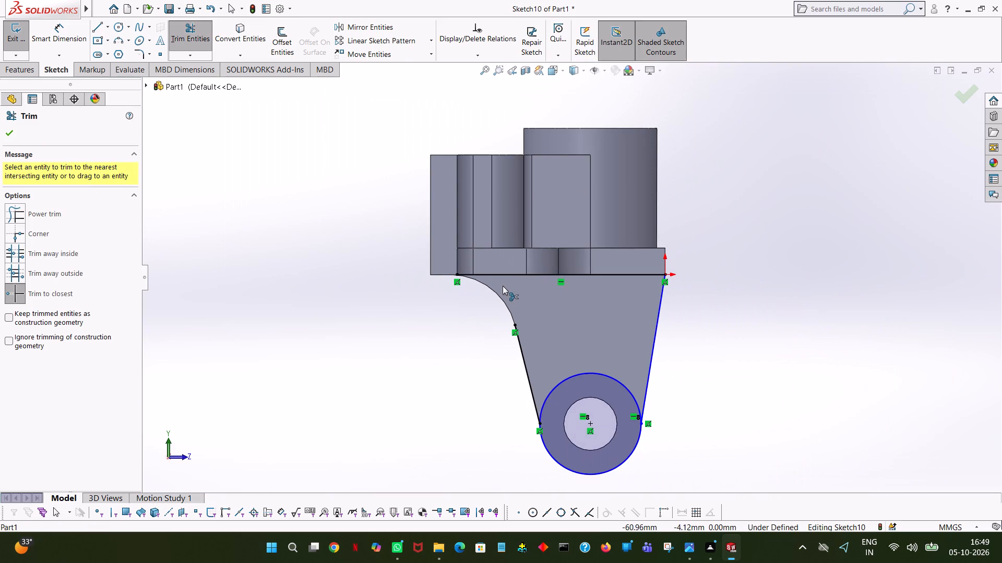
click(506, 275)
click(531, 392)
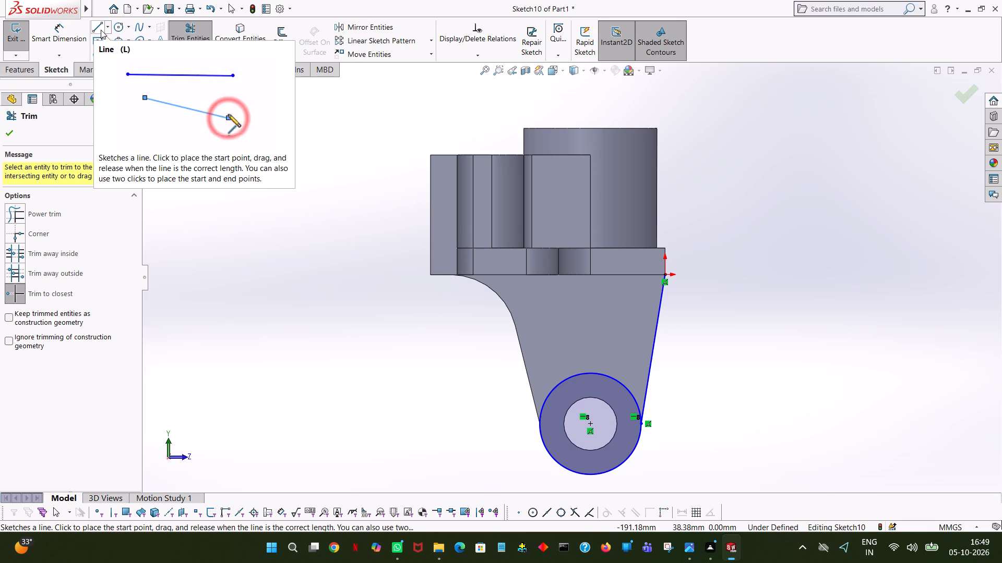
Sketch a 33 mm horizontal line along the flange's lower edge, from the point above the circle's centre away from the origin.
click(101, 30)
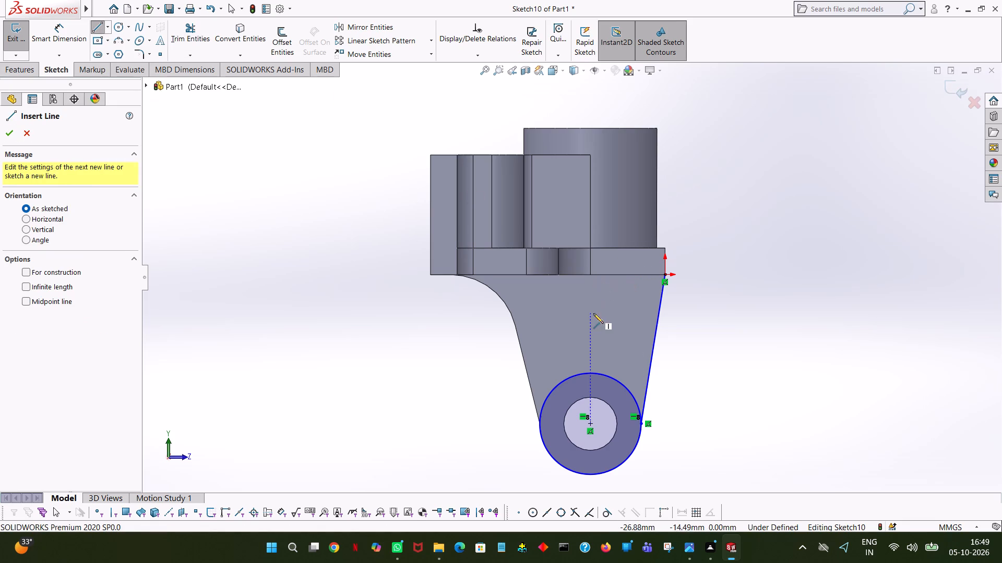
click(591, 273)
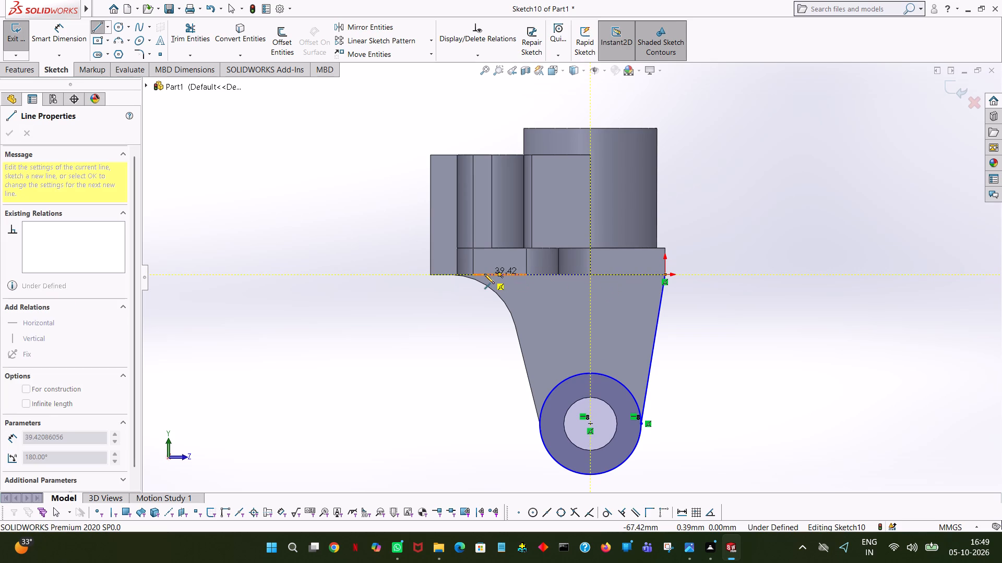
click(484, 274)
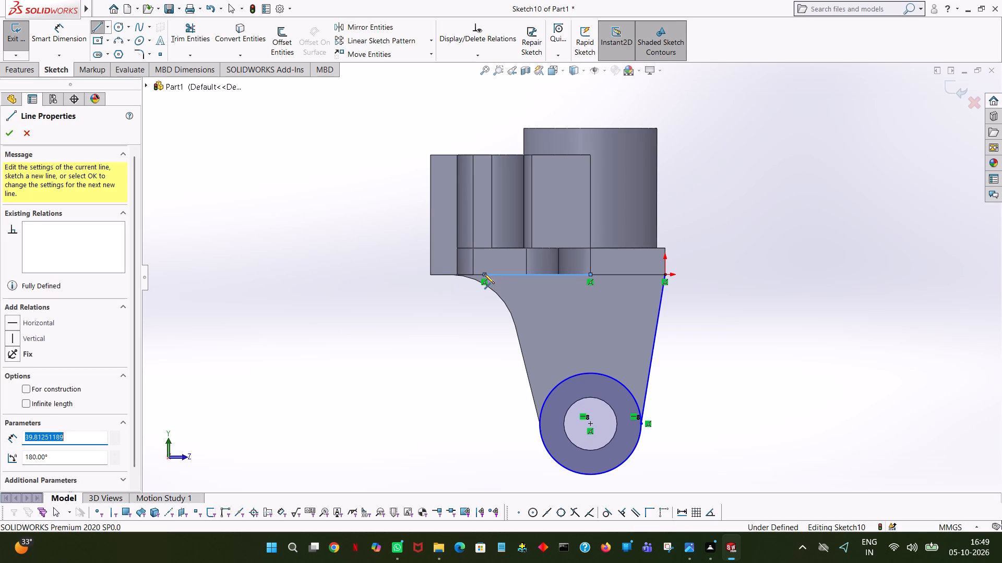
text(33)
key(Return)
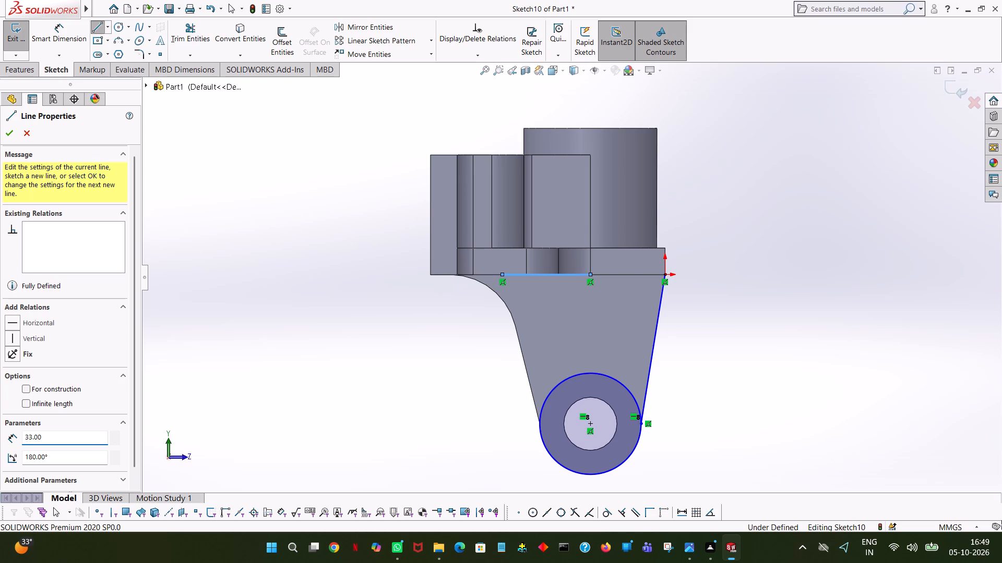
Sketch a slanted line about 57.7 mm long from the horizontal line's free end down to the circle's quadrant point.
click(540, 423)
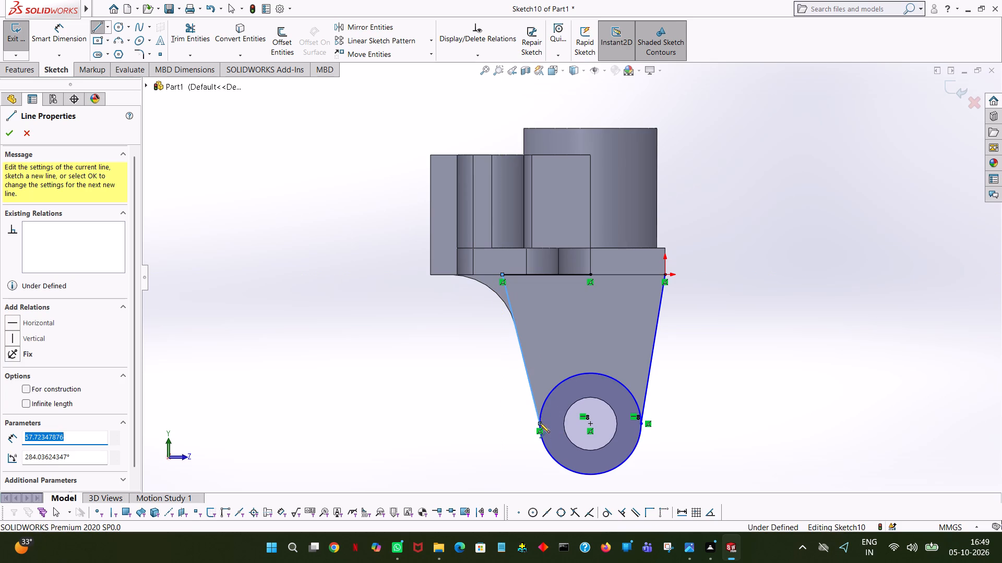
right_click(540, 423)
click(583, 429)
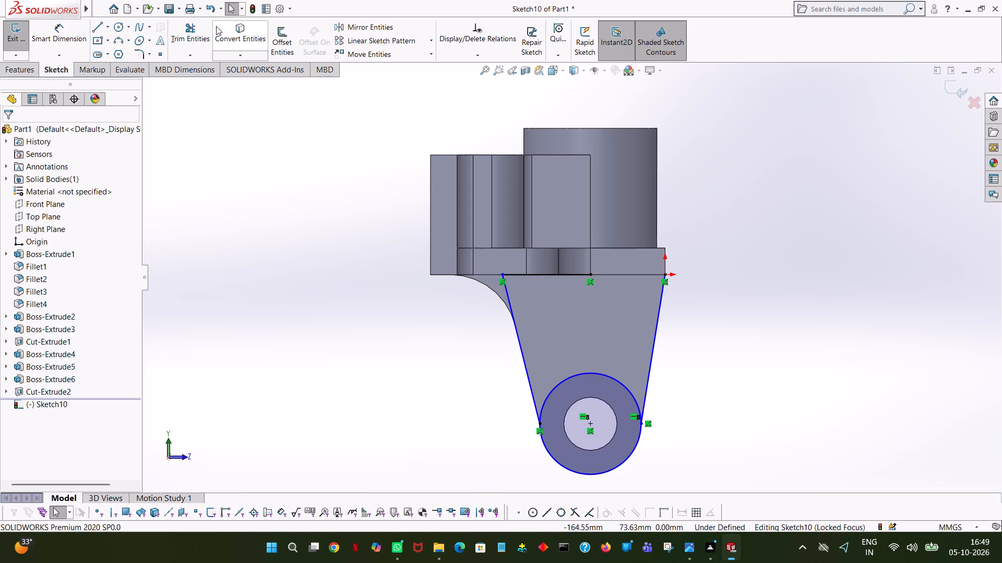
Trim away the horizontal line running from above the circle's centre to the slanted line's upper end.
click(192, 35)
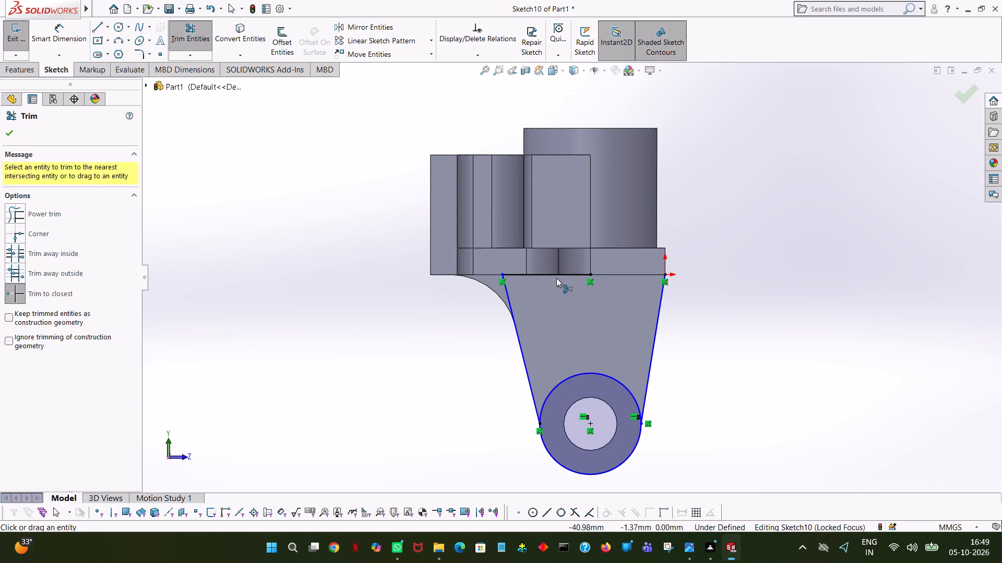
click(557, 275)
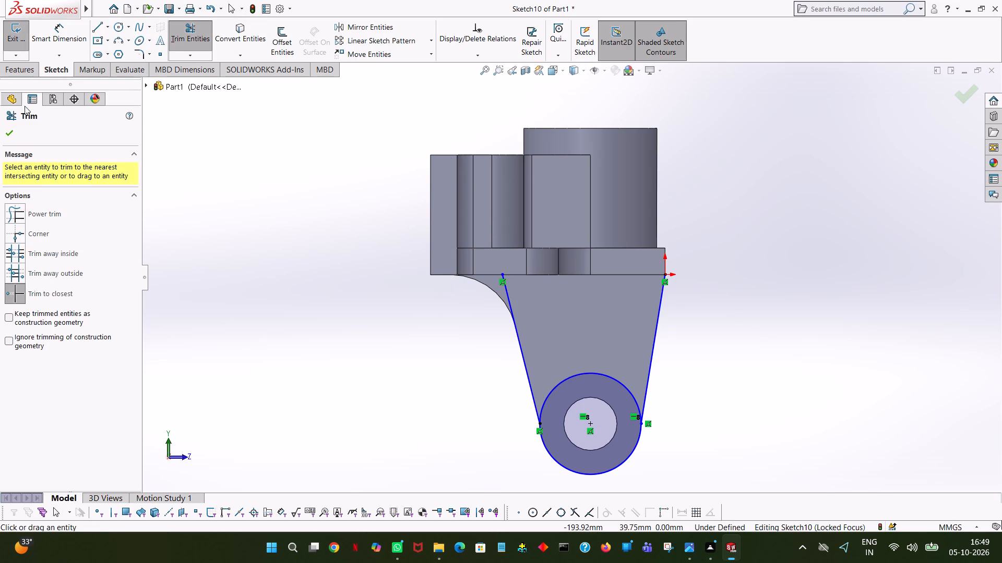
click(12, 133)
Sketch a 27 mm horizontal line from the flange's far lower corner to the slanted line's upper end.
click(96, 31)
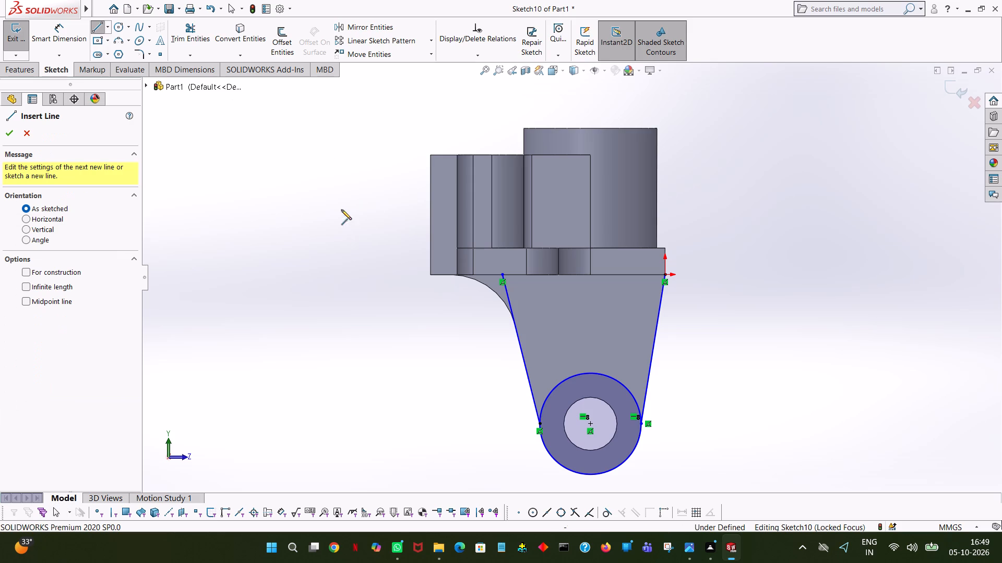
click(429, 275)
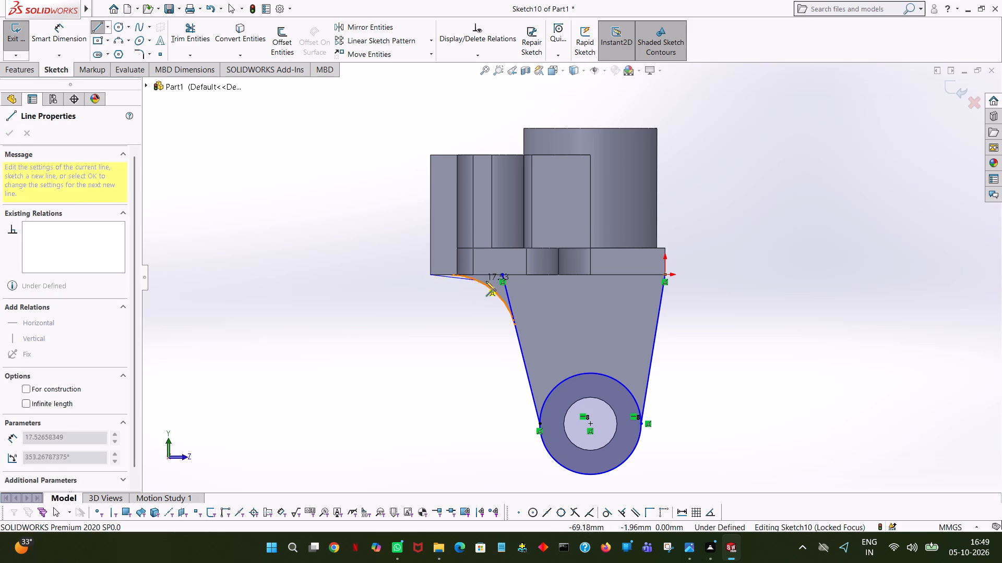
click(502, 273)
right_click(502, 273)
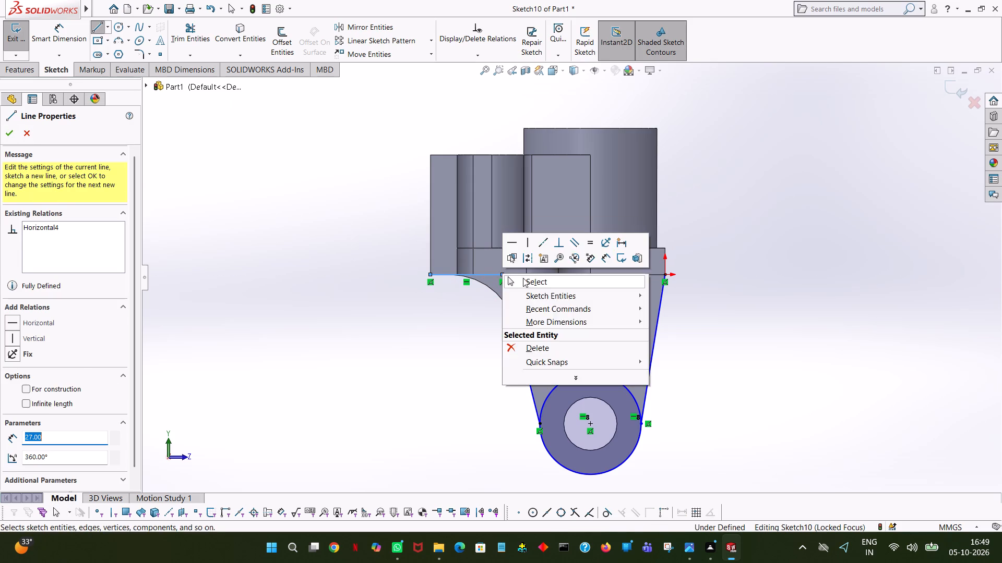
click(524, 279)
Add a 25 mm sketch fillet at the corner between the 27 mm horizontal line and the slanted line.
click(136, 55)
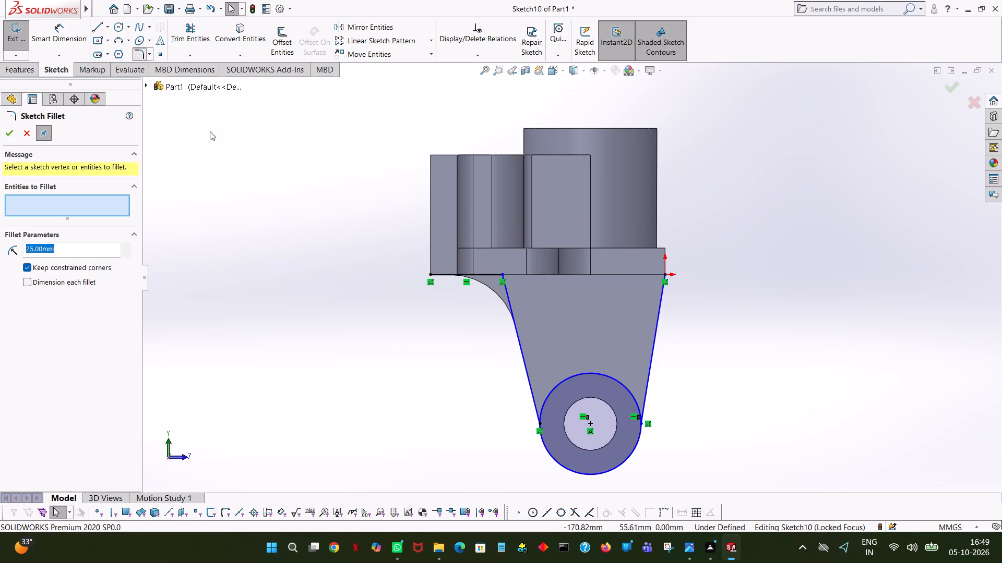
click(500, 274)
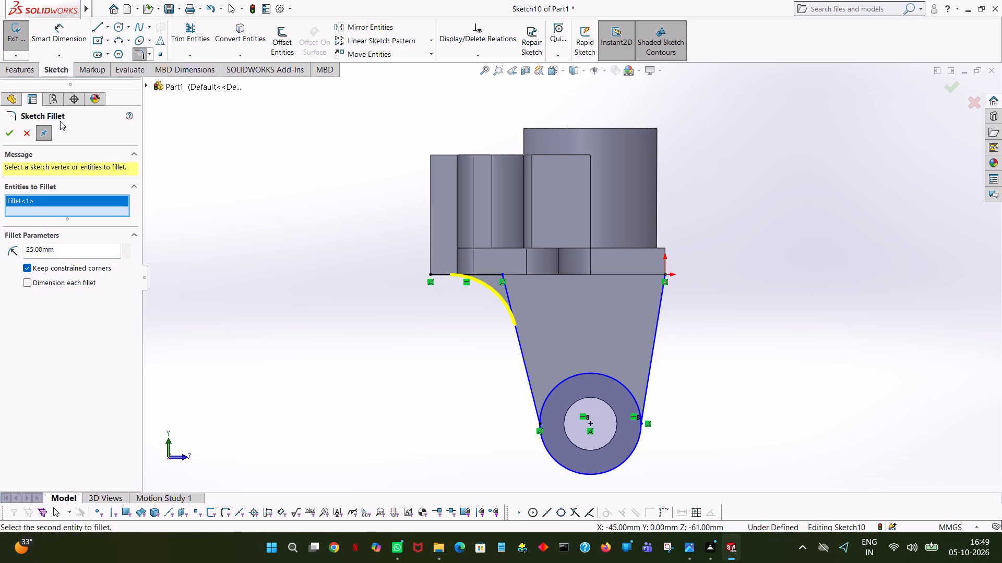
click(15, 135)
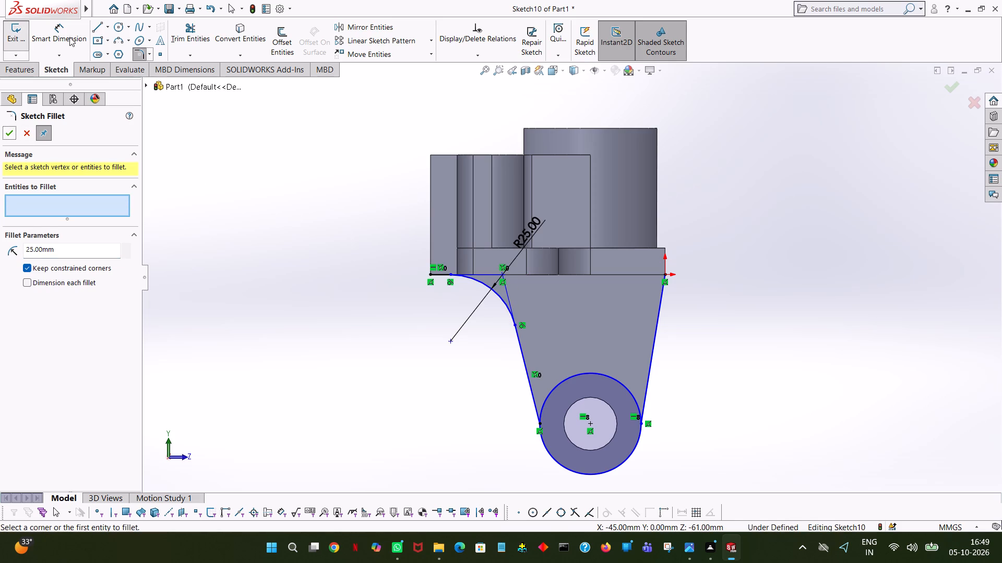
Close the profile's upper edge with a horizontal line about 80.5 mm long from the fillet arc's upper end to the origin.
click(100, 25)
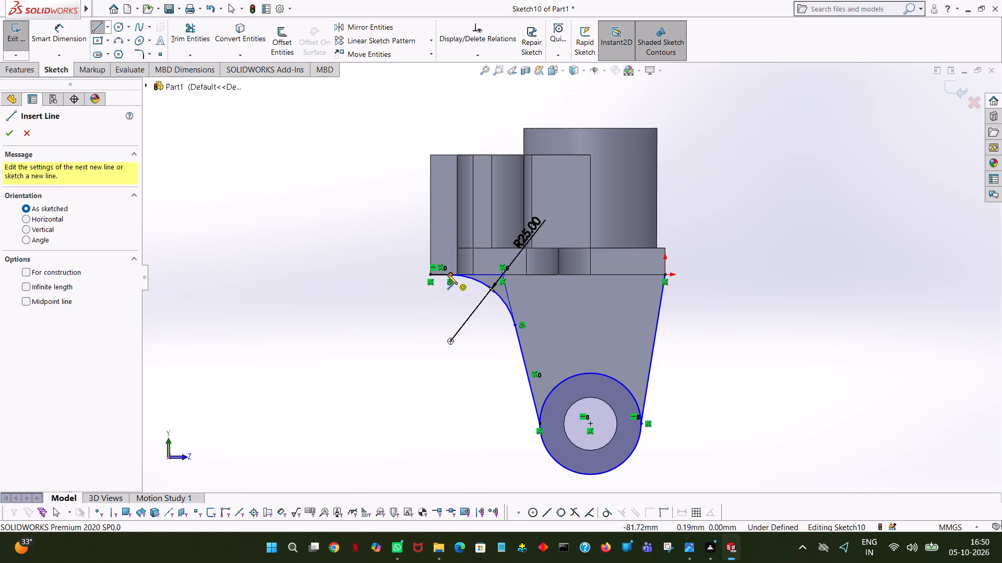
click(450, 274)
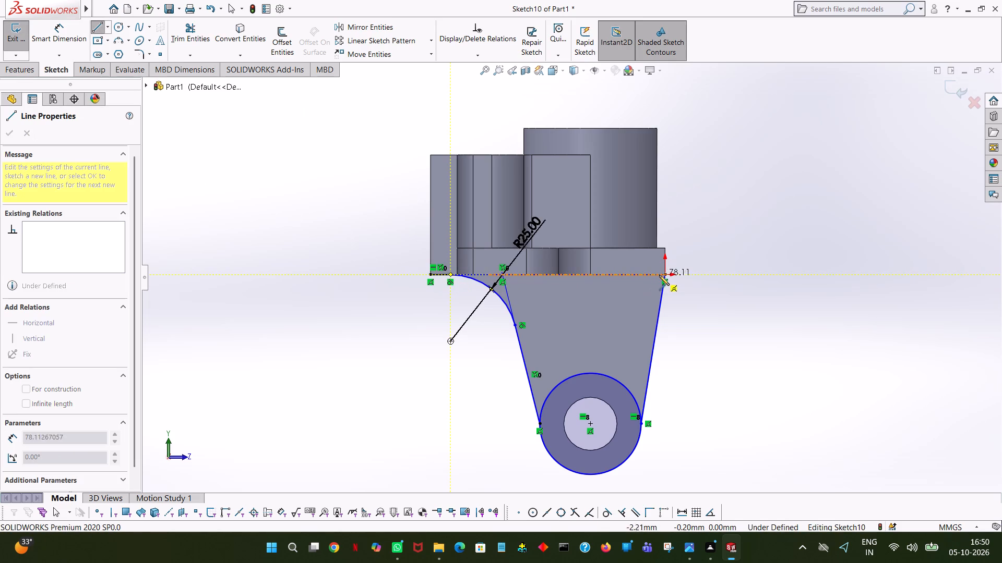
click(665, 275)
right_click(665, 275)
click(691, 282)
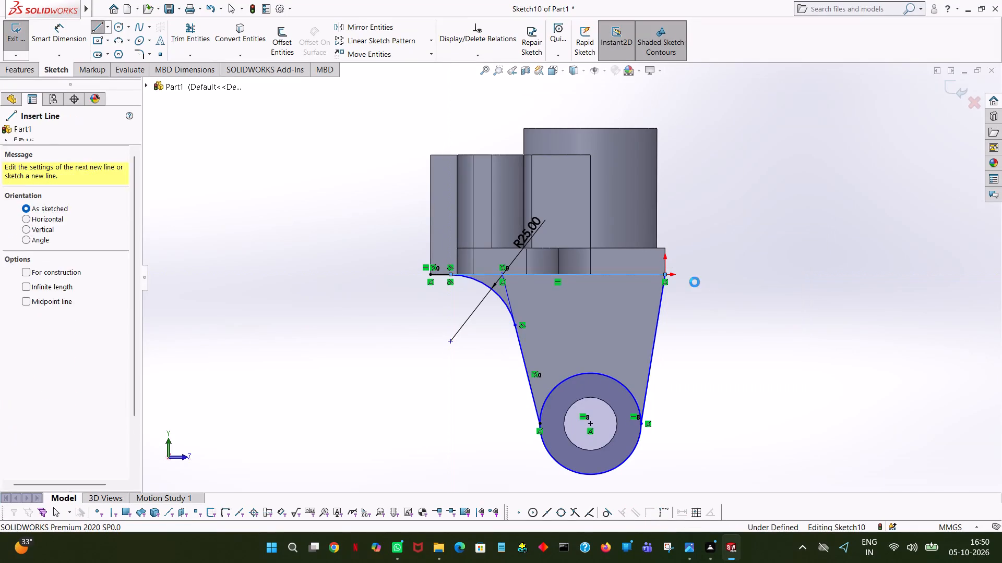
click(715, 282)
Dimension the diameter of the circle at the arm's lower end.
click(52, 33)
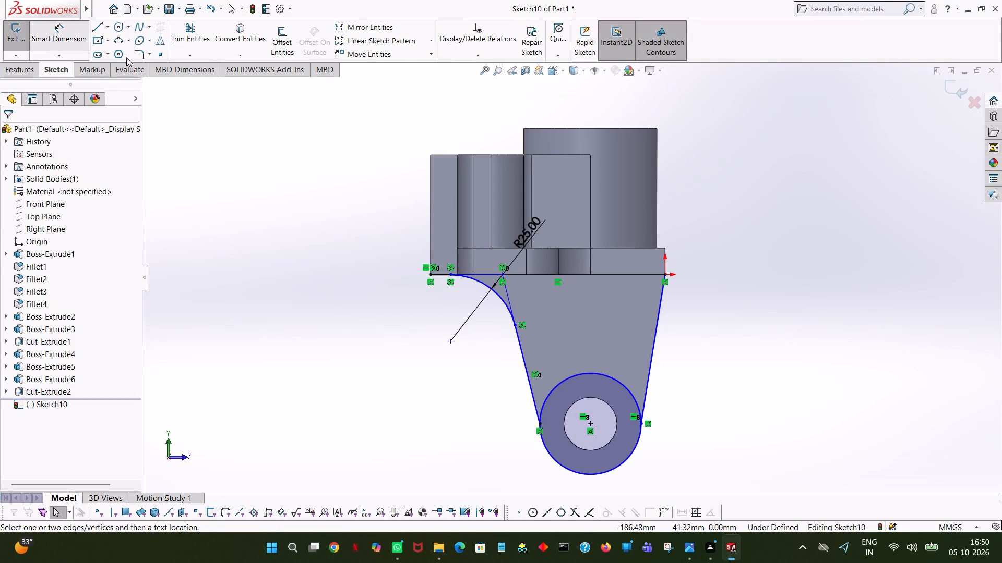
click(596, 376)
click(736, 390)
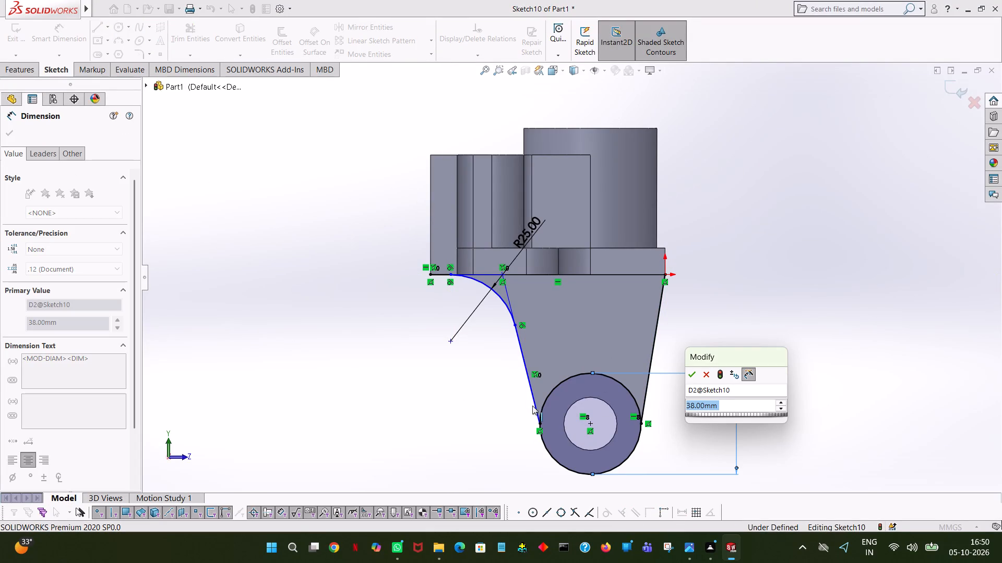
click(688, 377)
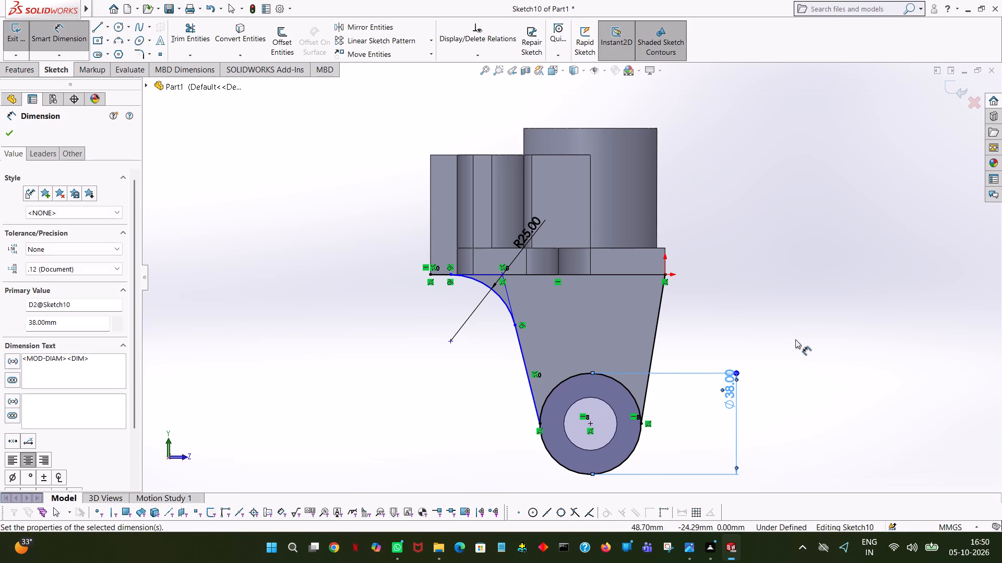
click(725, 278)
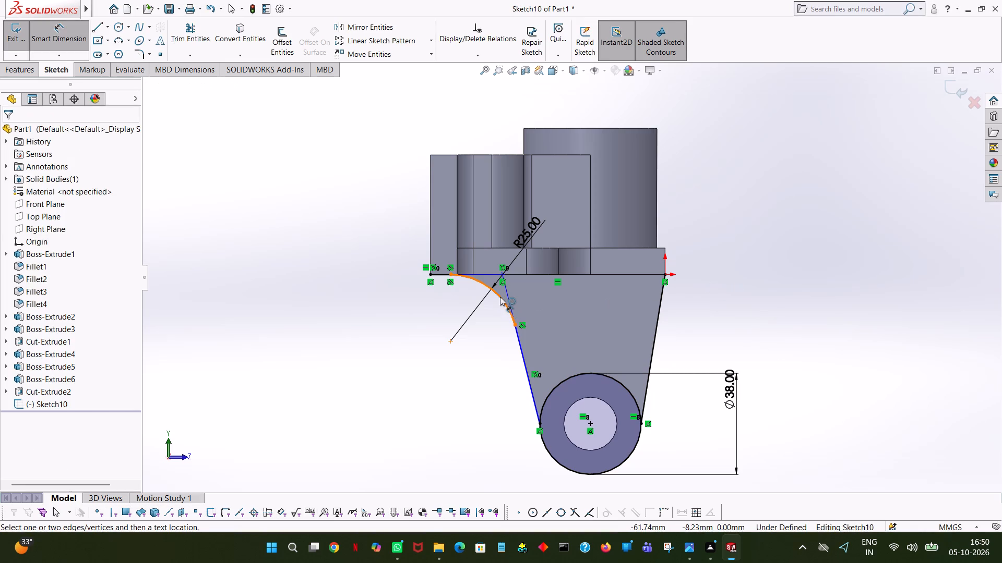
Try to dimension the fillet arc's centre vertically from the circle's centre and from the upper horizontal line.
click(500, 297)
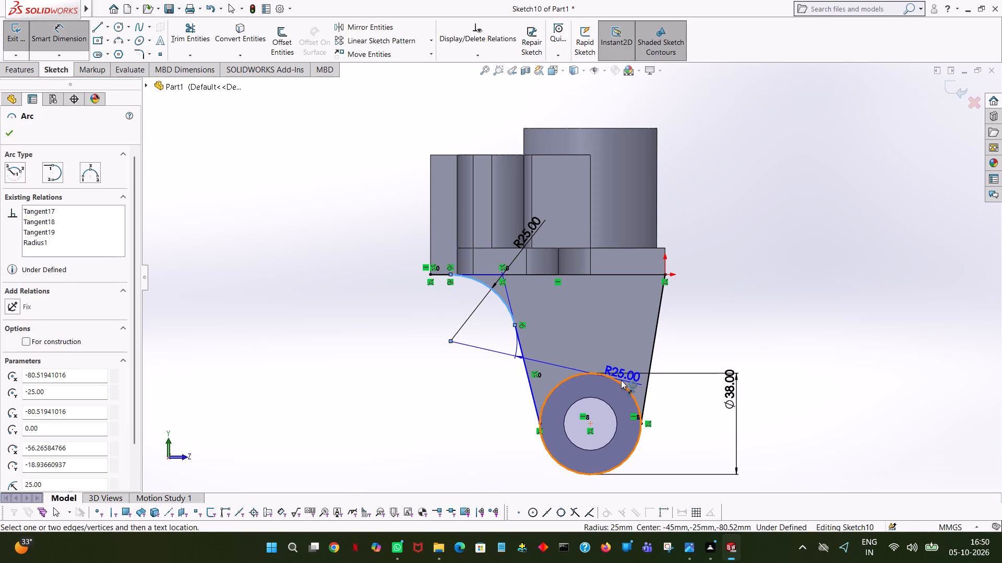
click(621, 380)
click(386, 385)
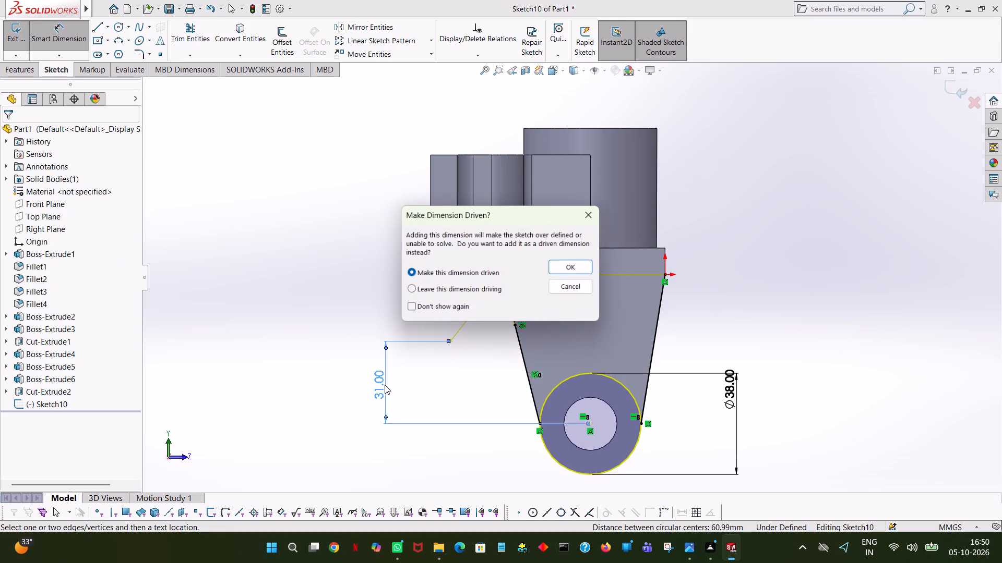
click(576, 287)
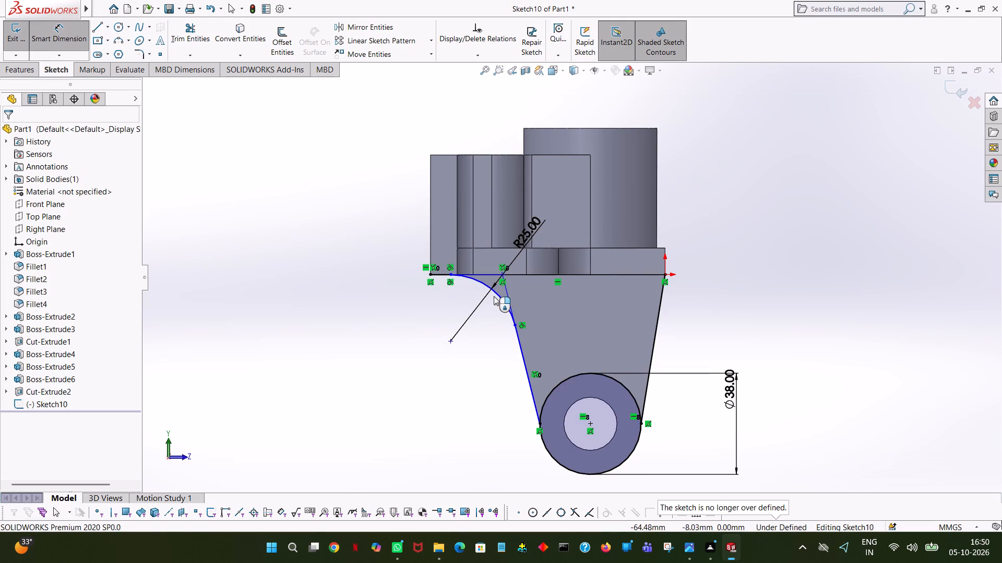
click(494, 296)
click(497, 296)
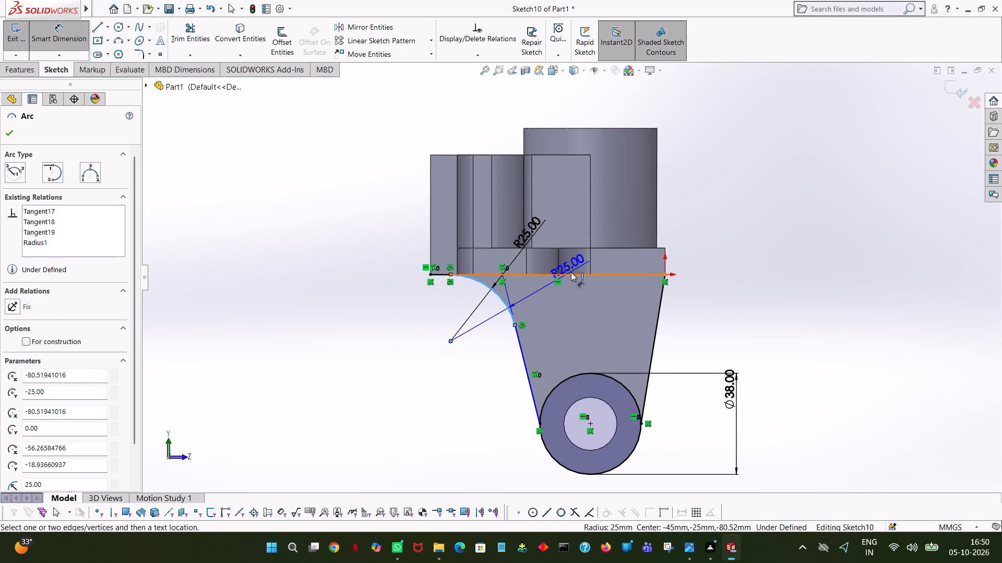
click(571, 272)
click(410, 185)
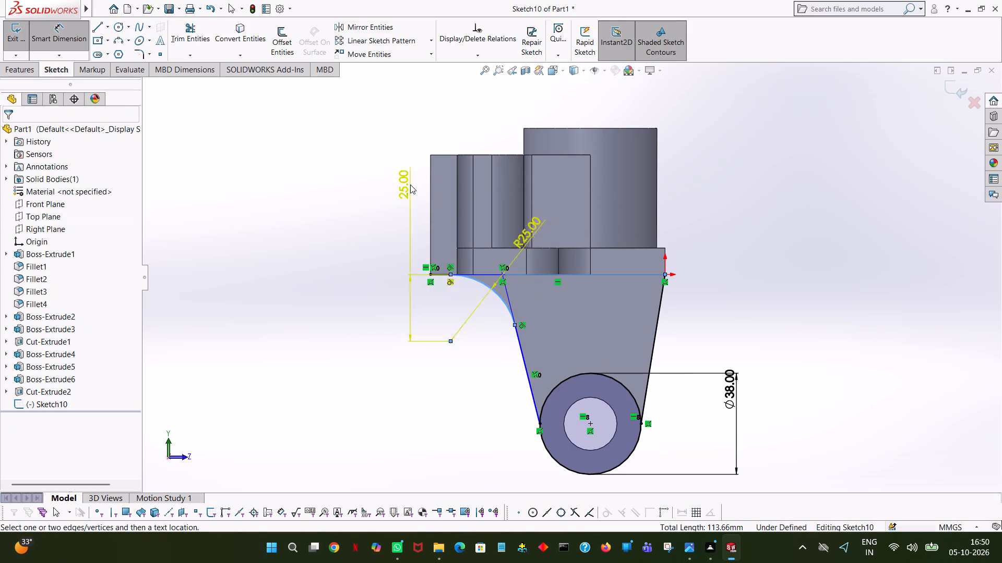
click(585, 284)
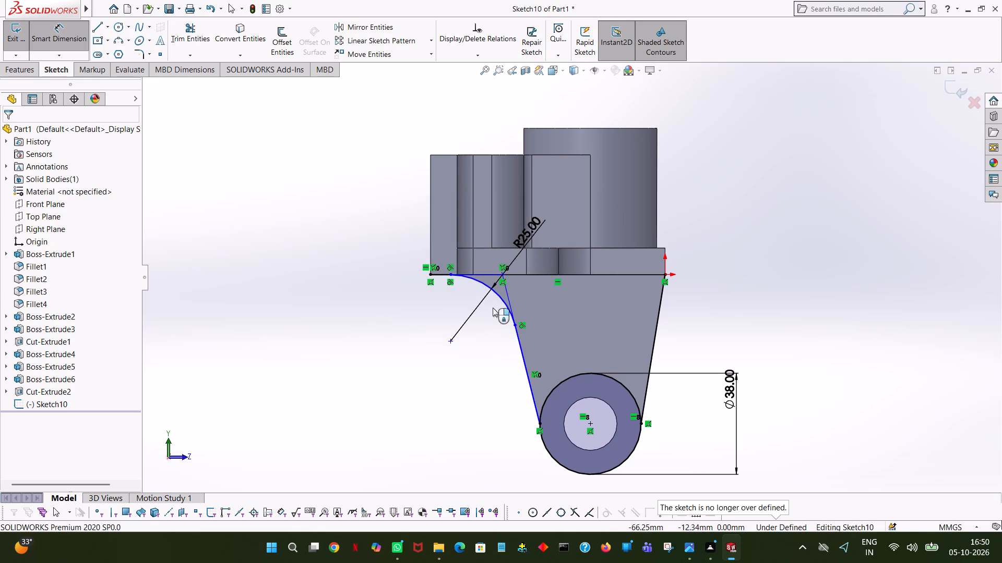
Dimension the horizontal distance between the fillet arc's centre and the origin.
click(498, 297)
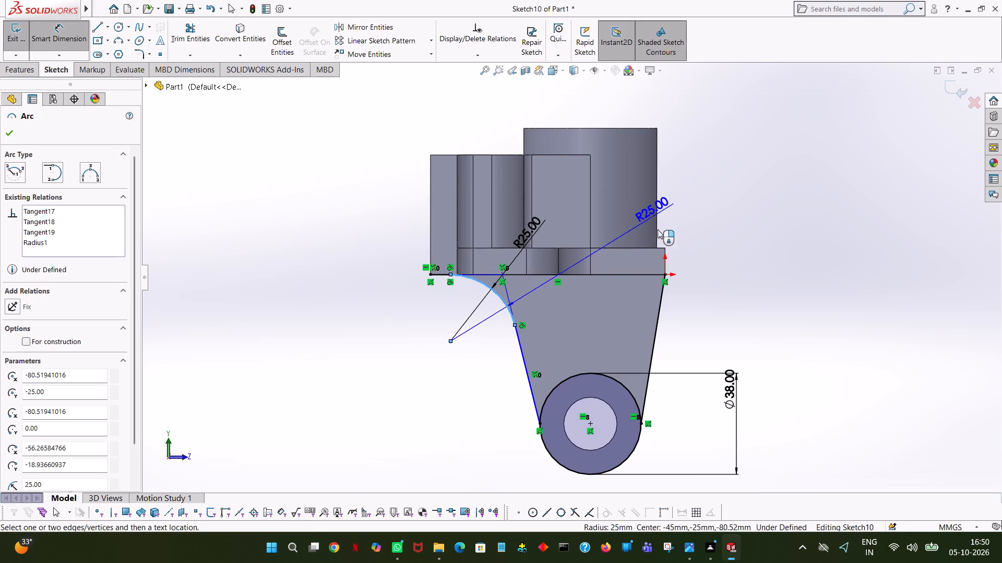
click(664, 274)
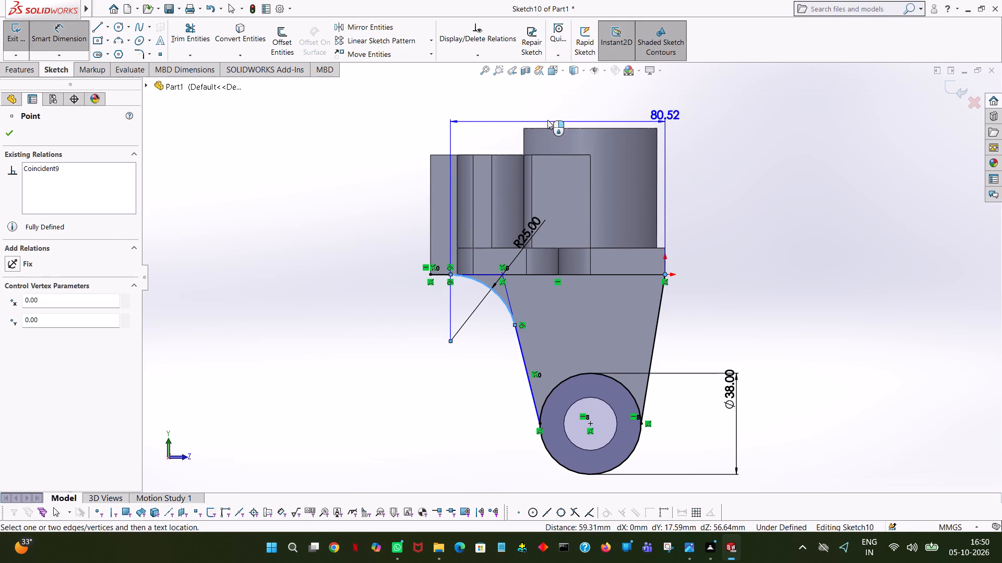
click(547, 119)
click(500, 105)
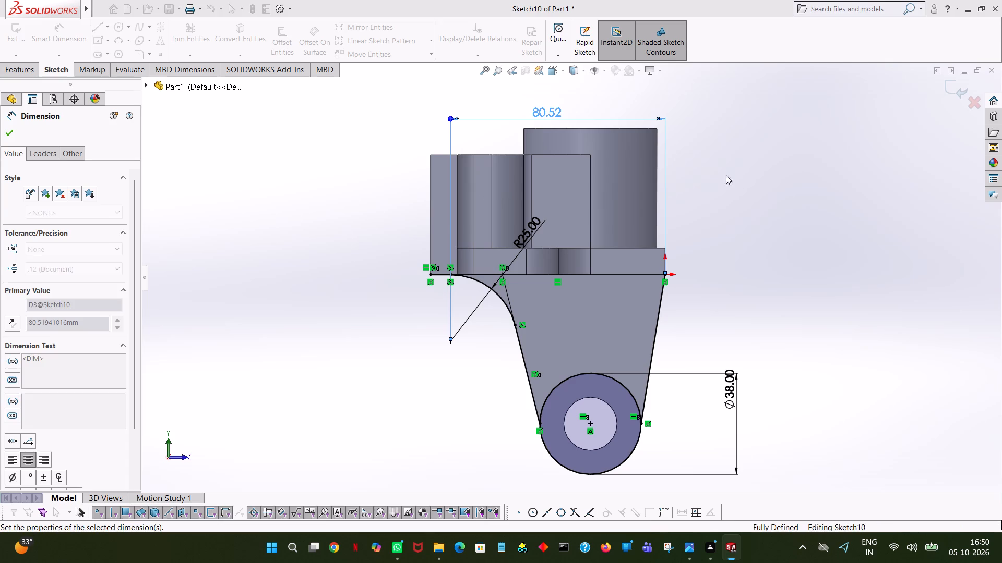
click(770, 194)
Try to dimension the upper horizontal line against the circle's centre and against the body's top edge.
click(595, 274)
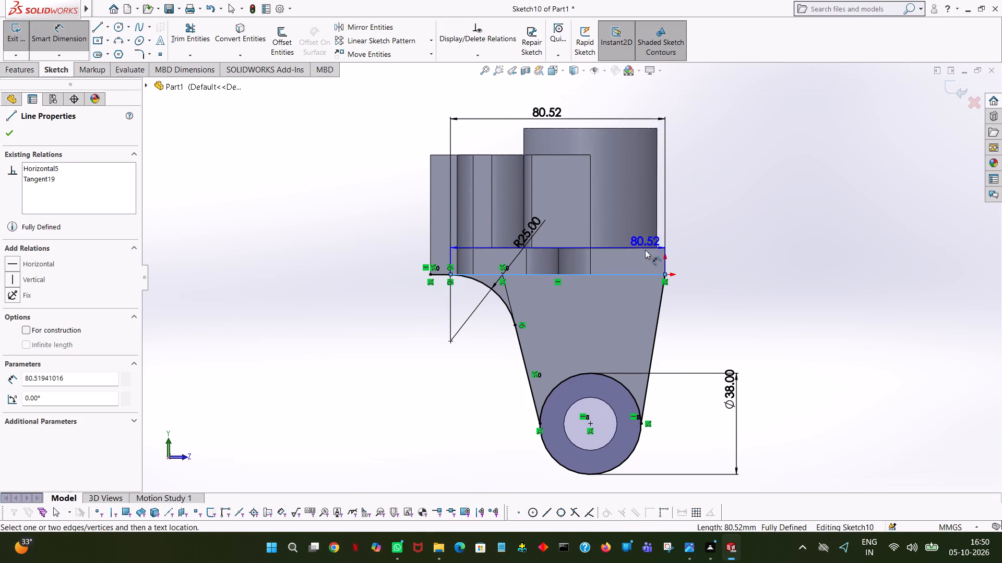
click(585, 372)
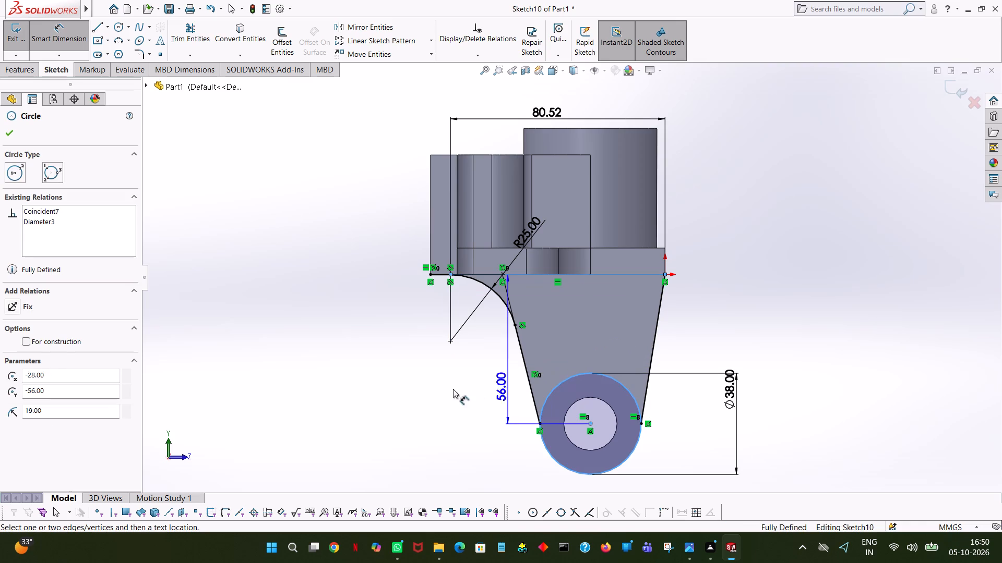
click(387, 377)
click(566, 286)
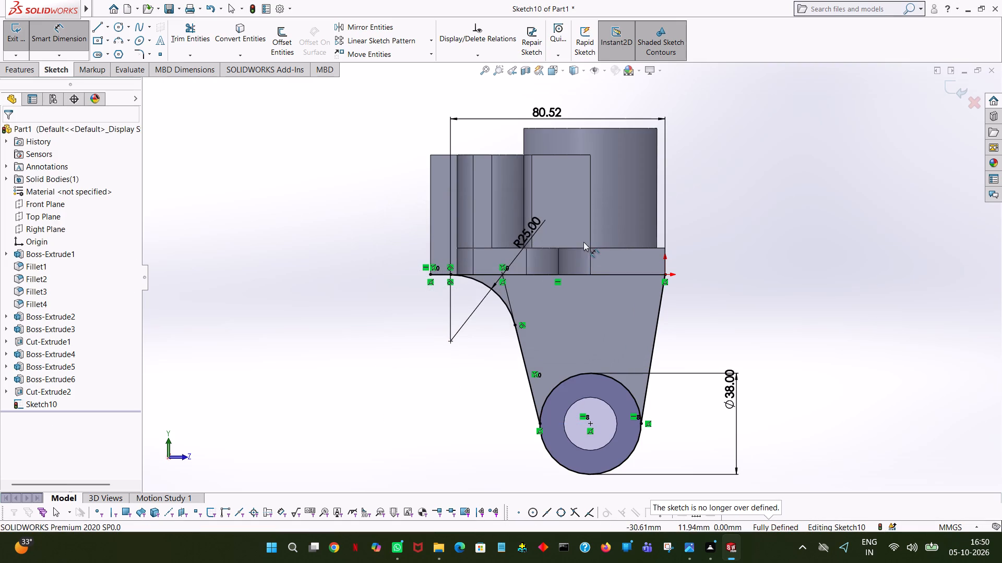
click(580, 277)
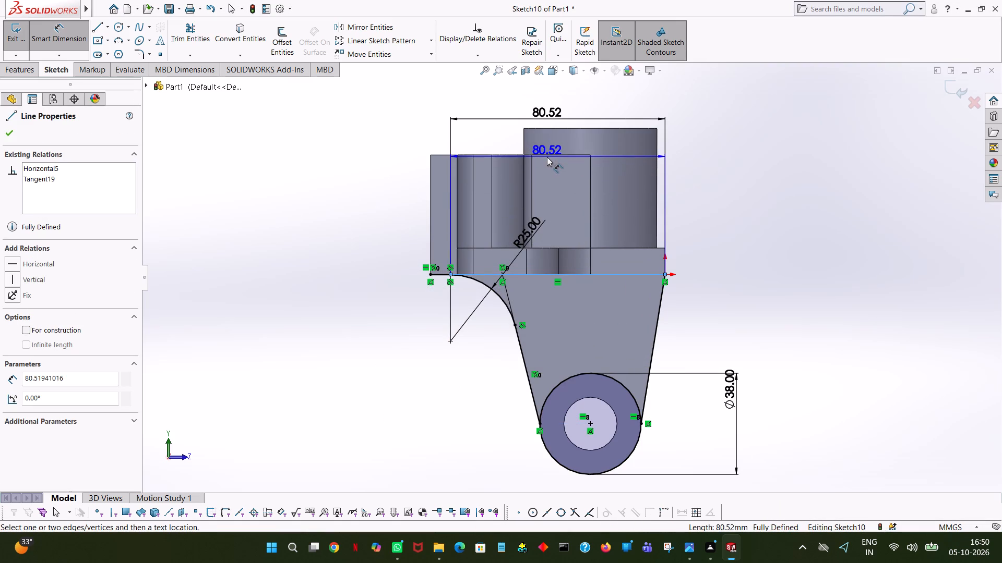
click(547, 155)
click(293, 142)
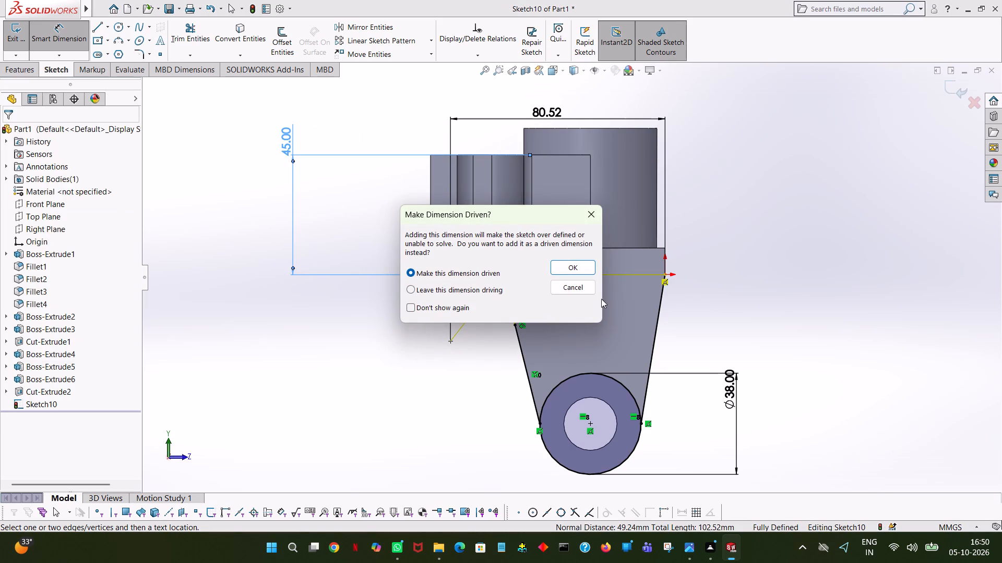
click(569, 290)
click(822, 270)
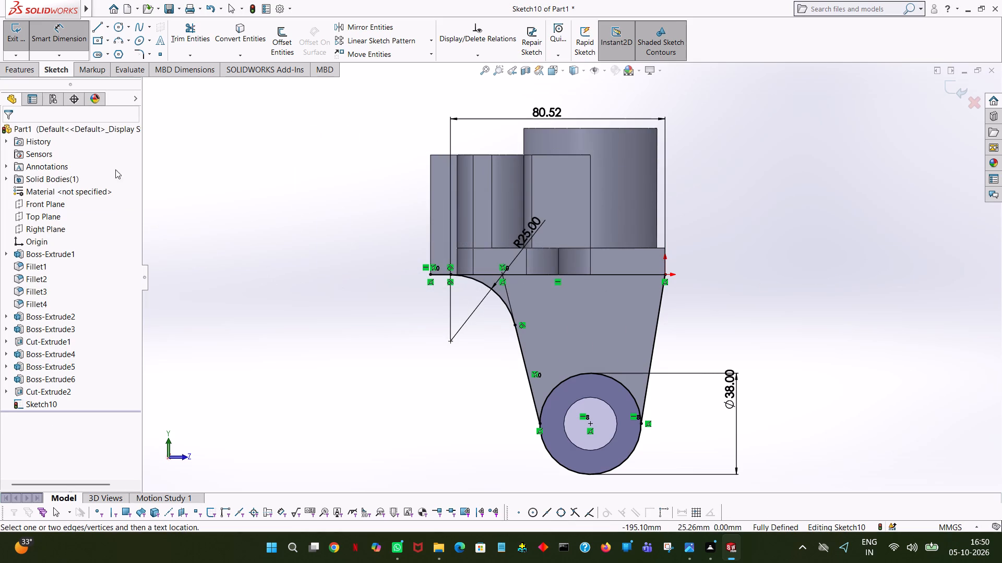
Extrude the arm profile's tapered and circular regions 10 mm blind, with direction reversed toward the opposite arm and the result merged.
click(11, 69)
click(21, 45)
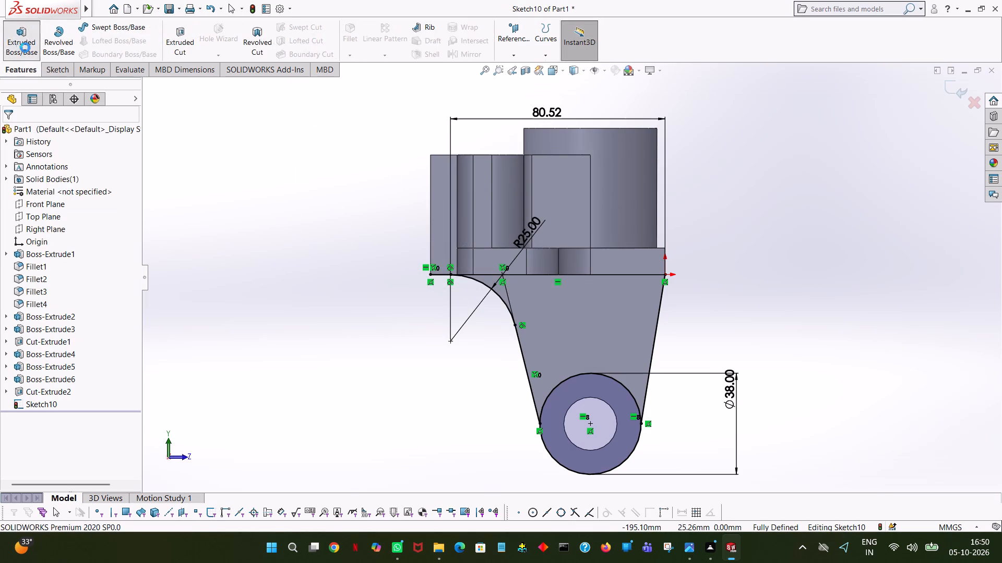
click(584, 324)
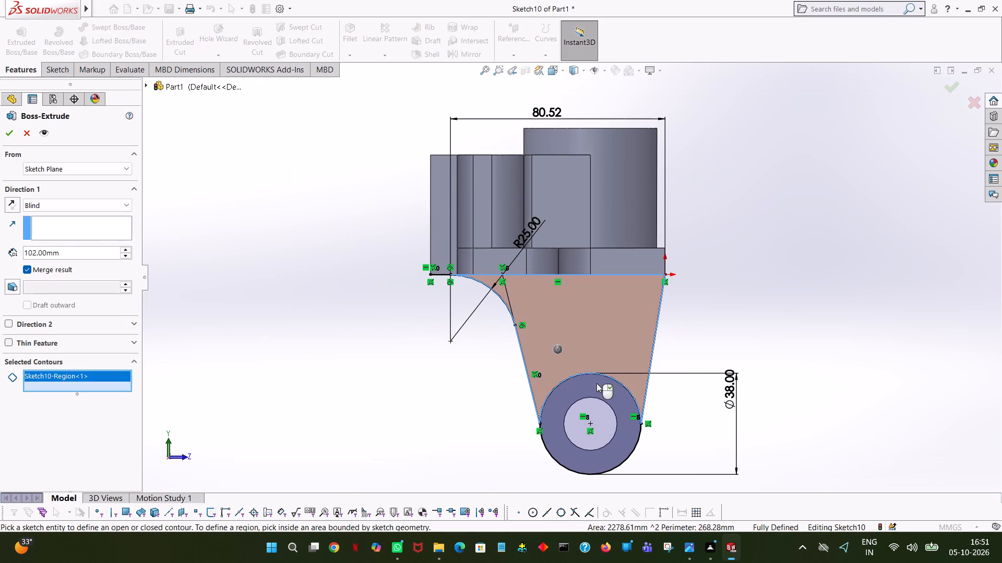
click(597, 383)
middle_drag(755, 386, 698, 351)
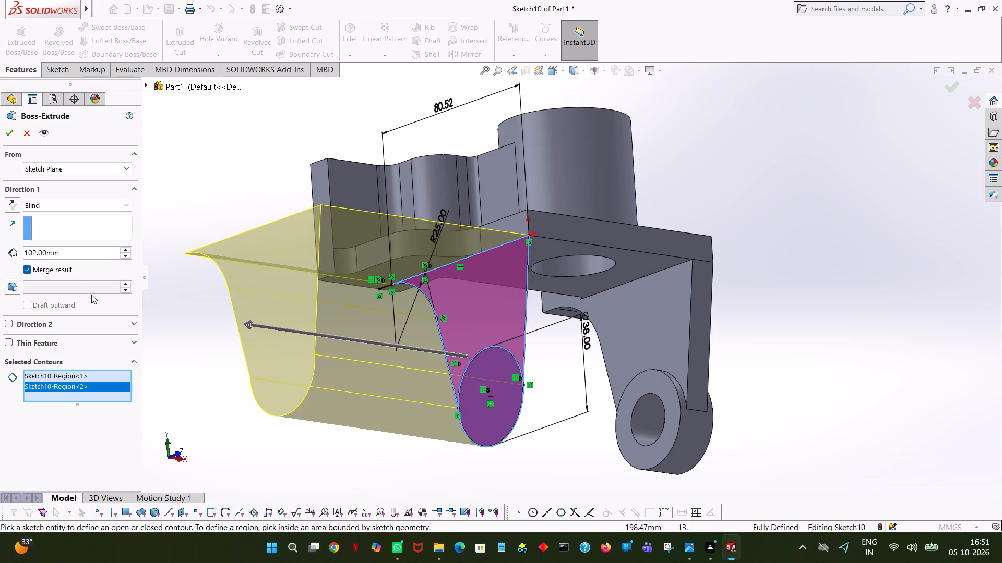
click(13, 203)
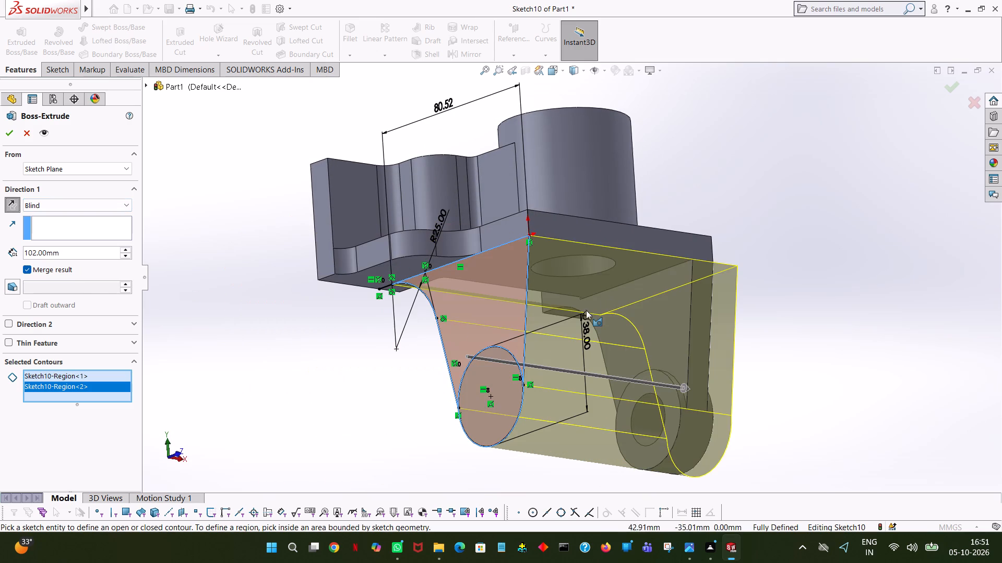
click(86, 256)
click(86, 255)
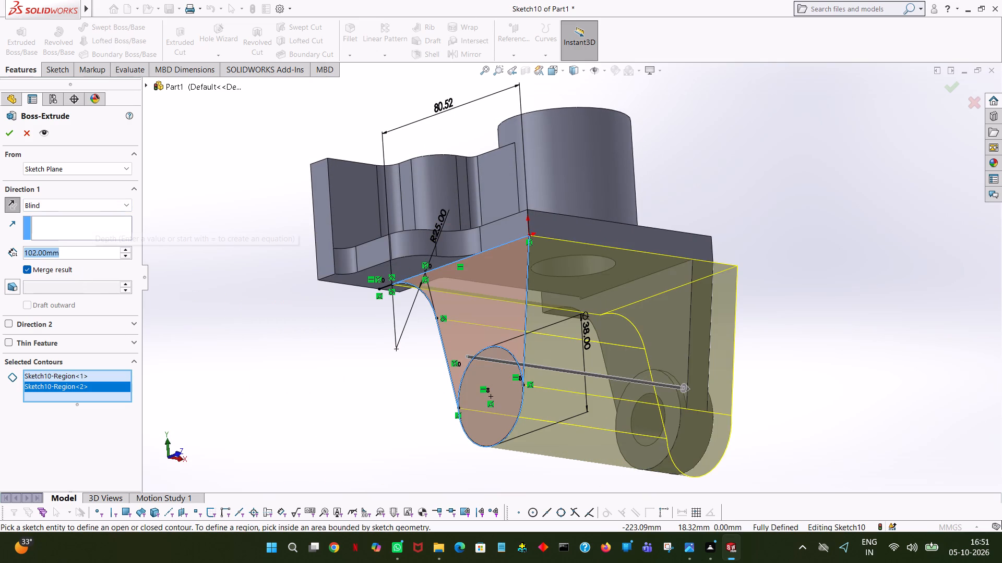
text(10)
click(235, 233)
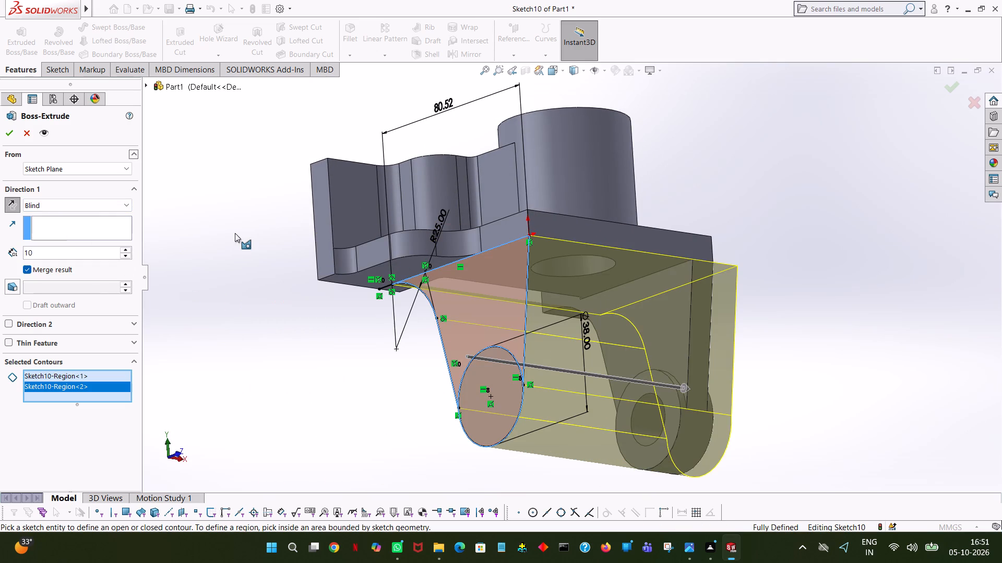
middle_drag(229, 250, 188, 302)
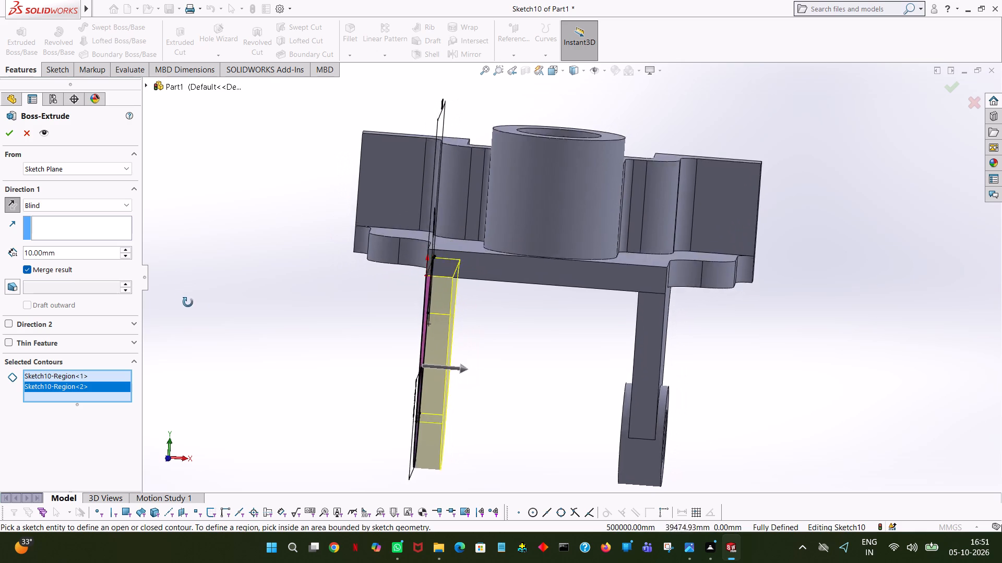
middle_drag(188, 302, 187, 278)
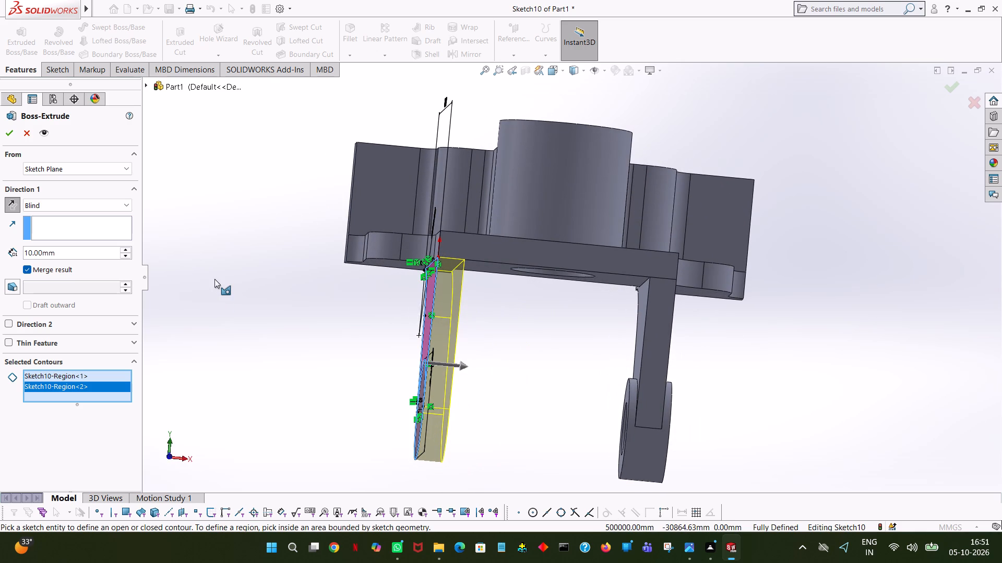
click(7, 130)
click(216, 336)
Start a boss-extrude sketch on the new arm's outer face and draw a 19 mm radius circle concentric with its rounded end.
middle_drag(254, 384, 235, 395)
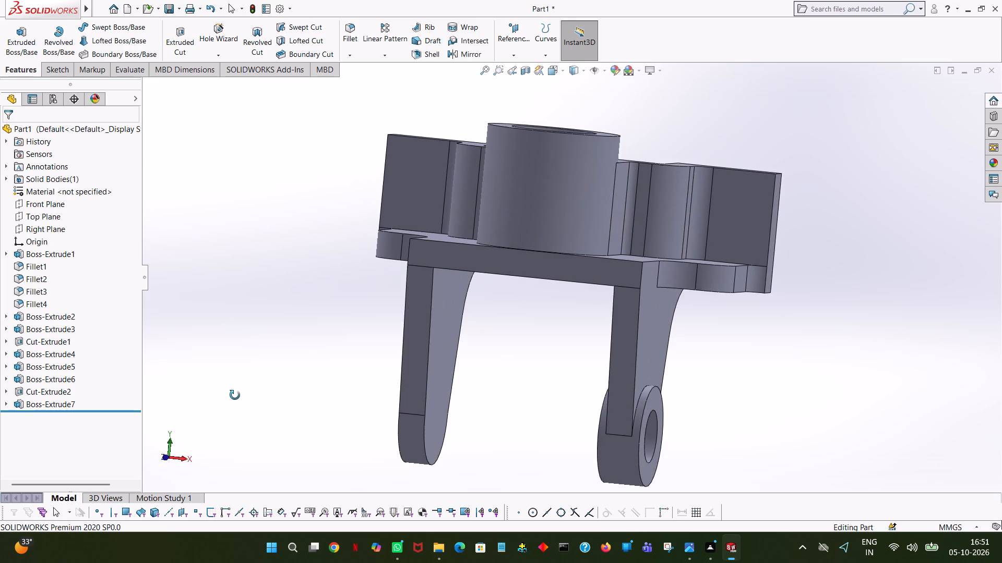
middle_drag(235, 395, 350, 401)
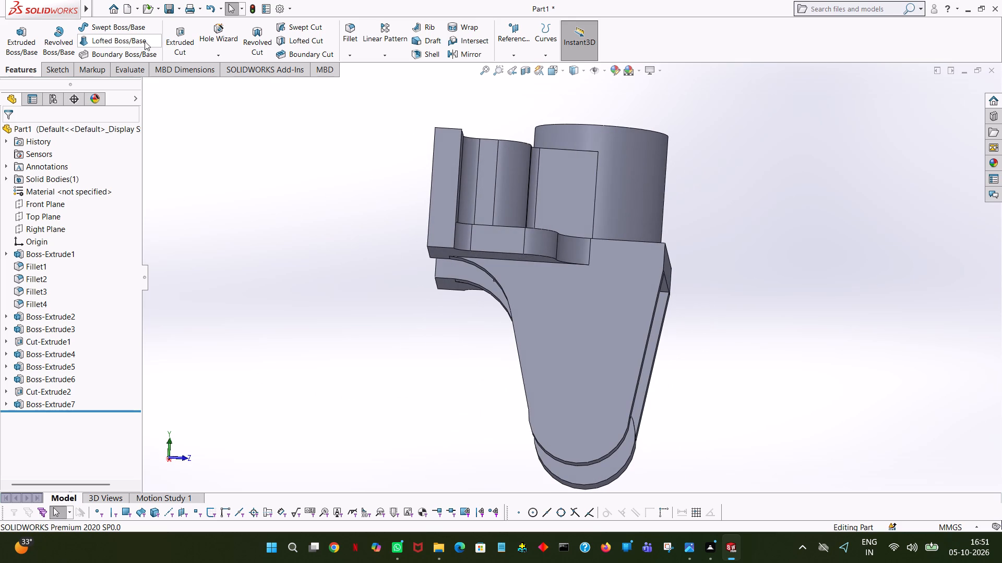
click(18, 43)
click(587, 378)
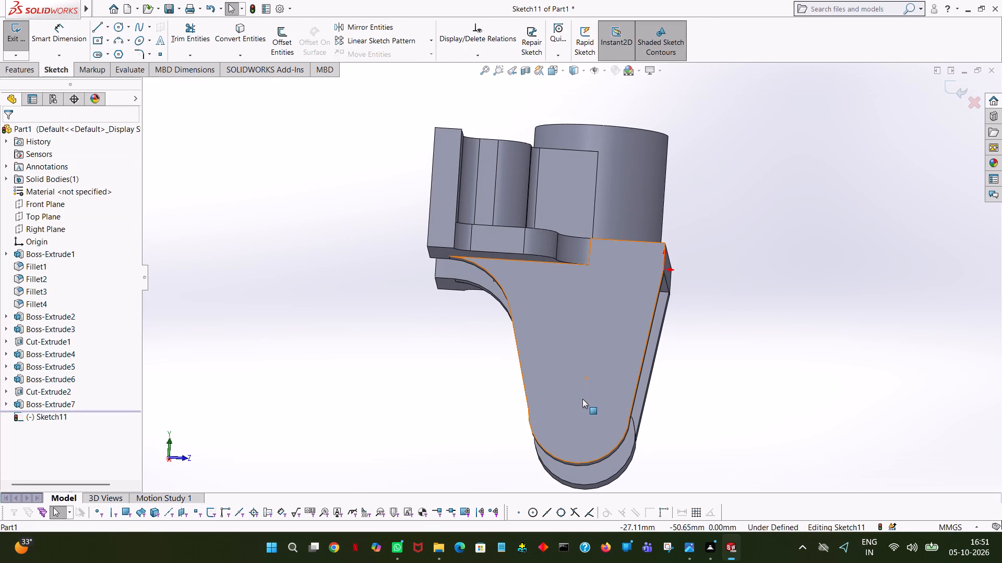
key(space)
click(128, 80)
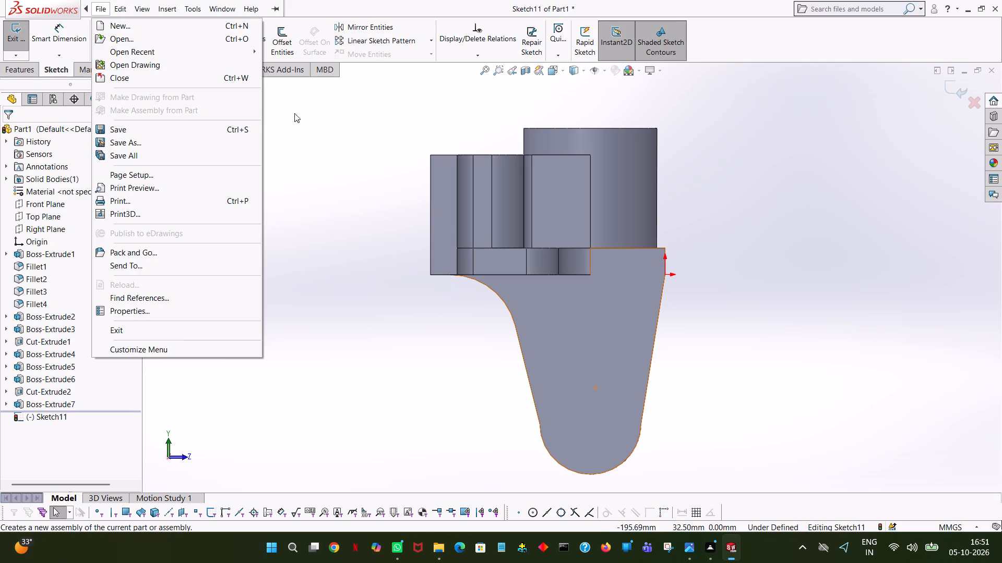
click(310, 115)
click(117, 26)
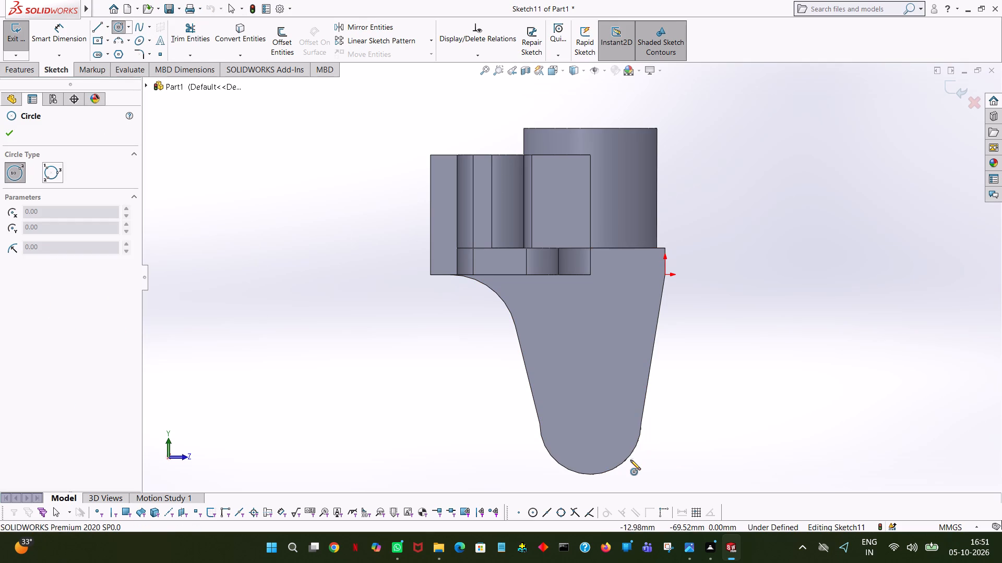
click(591, 423)
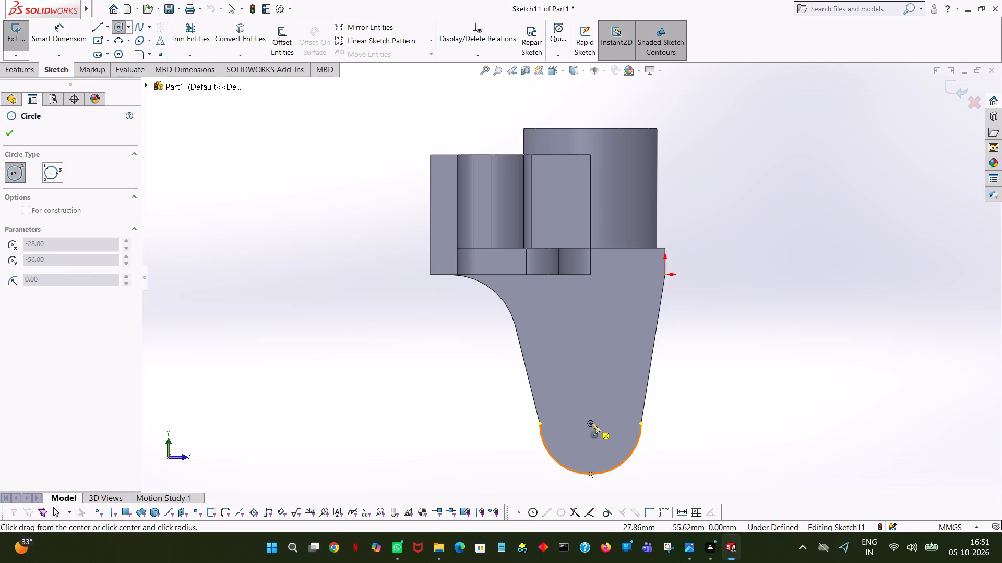
click(597, 473)
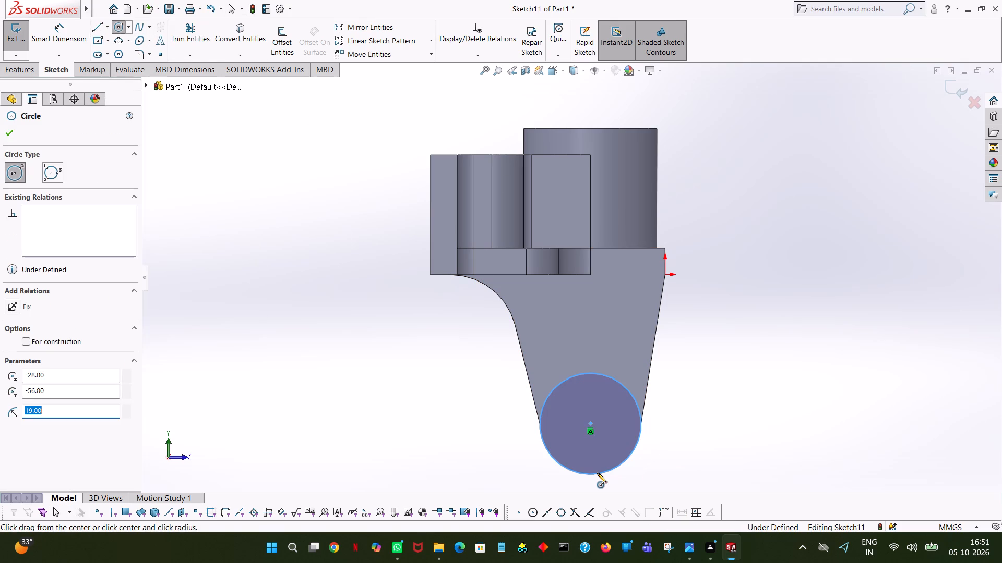
key(3)
text(8/2)
key(Return)
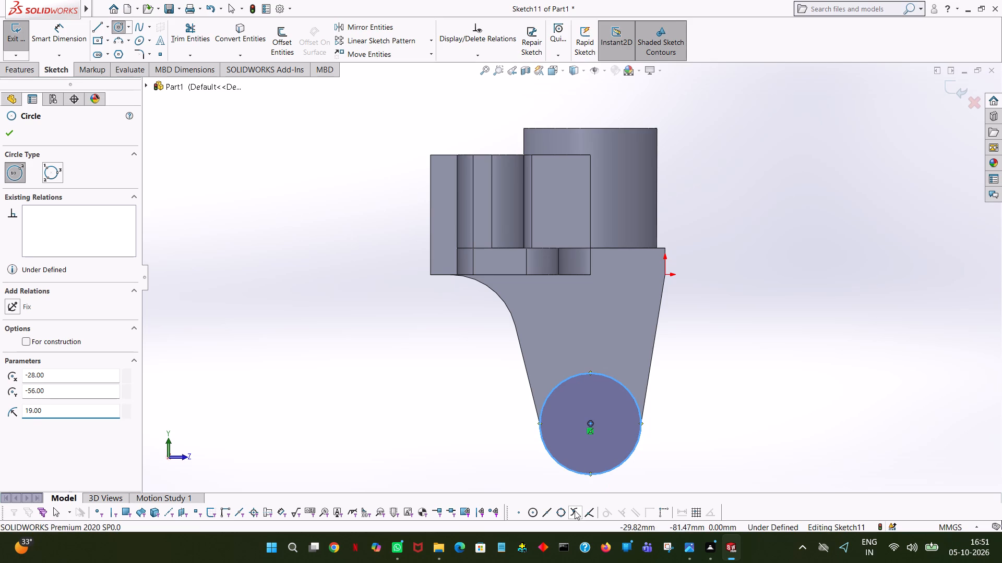
click(16, 132)
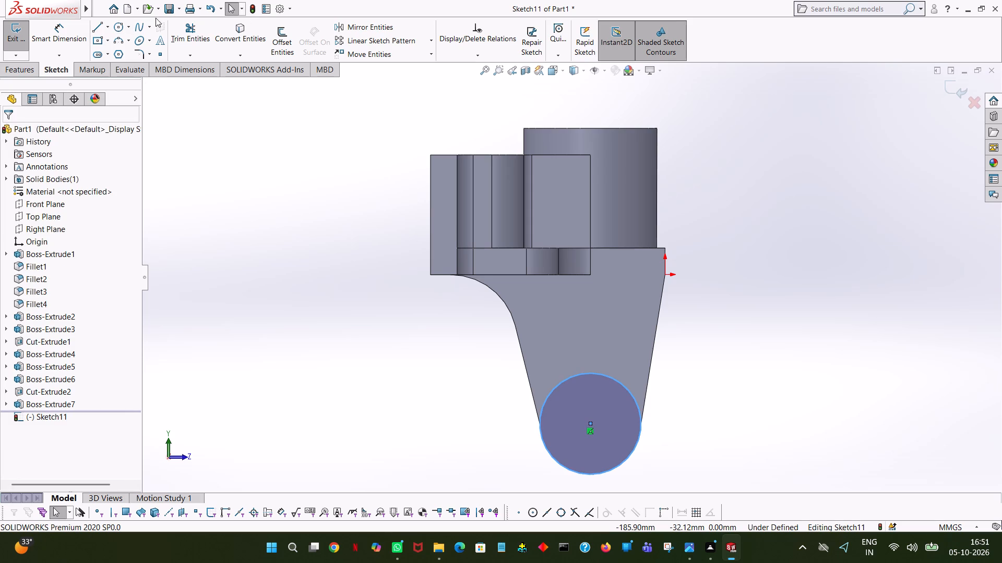
Extrude the circle 3 mm outward from the new arm's outer face as a merged boss.
click(17, 69)
click(17, 48)
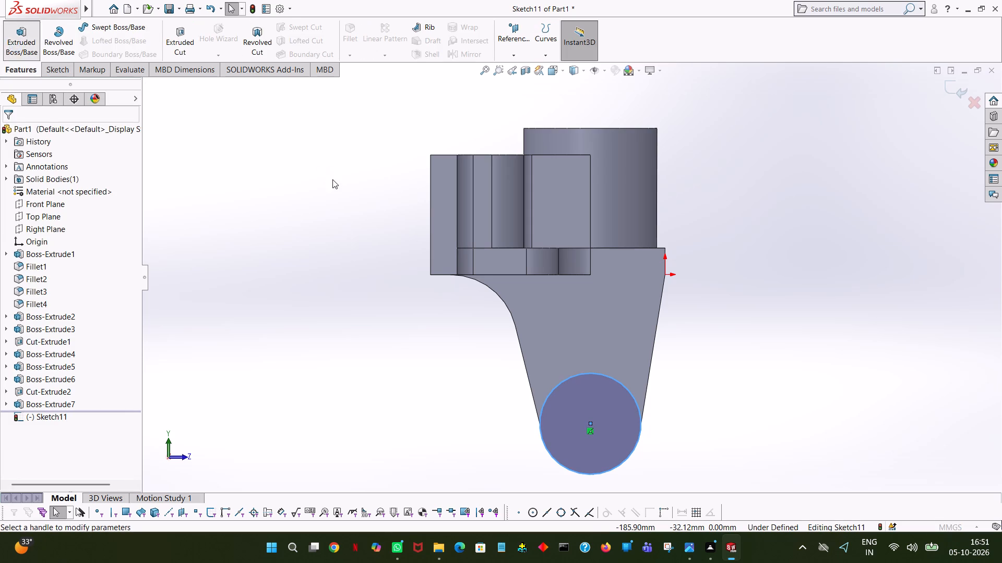
middle_drag(333, 181, 400, 171)
double_click(75, 254)
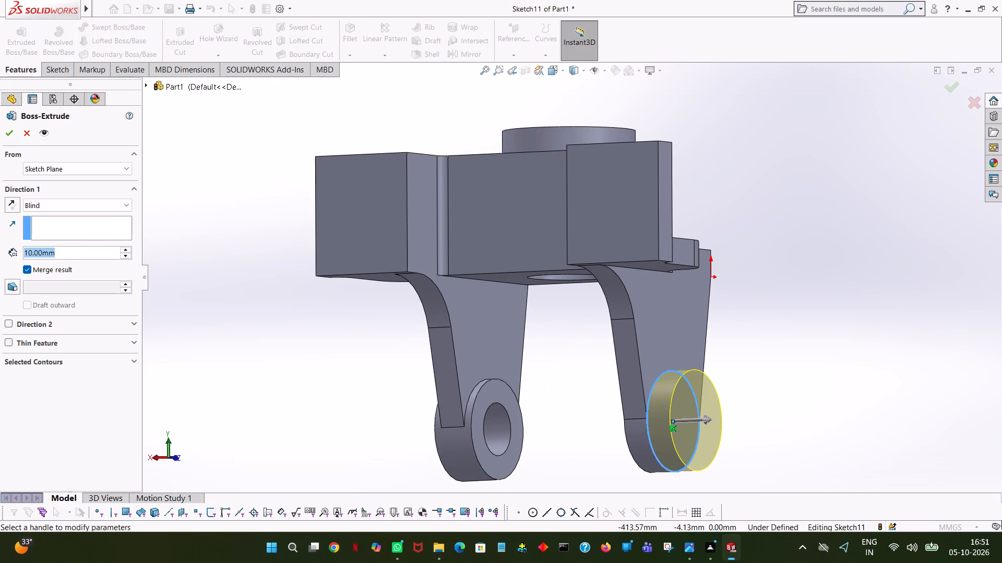
key(3)
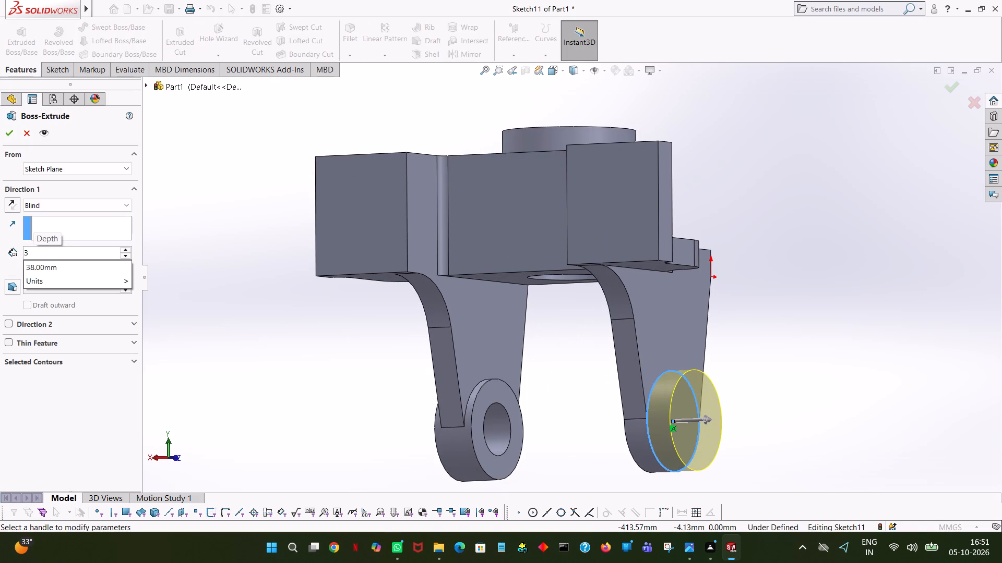
click(250, 216)
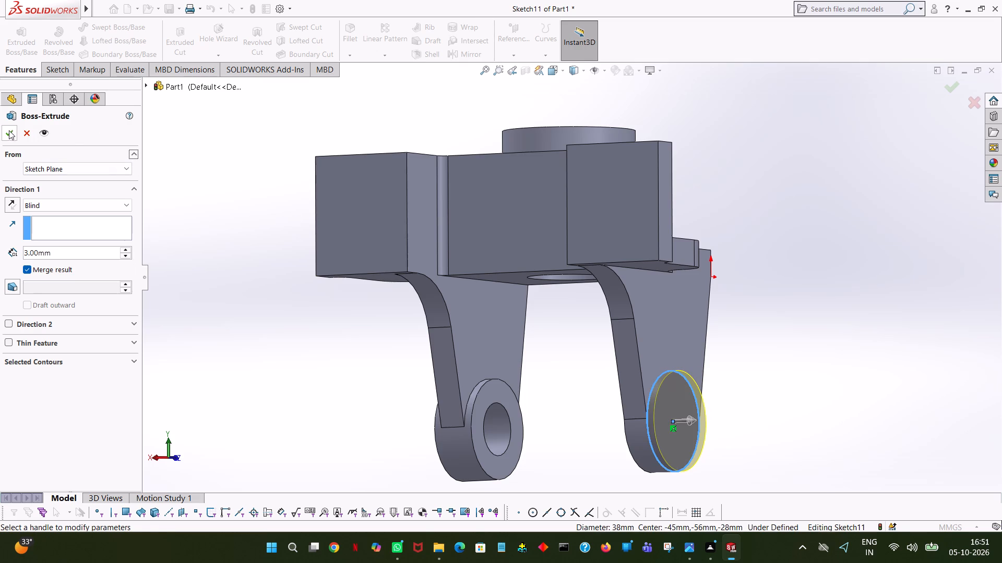
click(9, 130)
click(149, 162)
Start a boss-extrude sketch on the new arm's inner face and draw a 19 mm radius circle concentric with its rounded end.
middle_drag(151, 168, 211, 167)
click(27, 31)
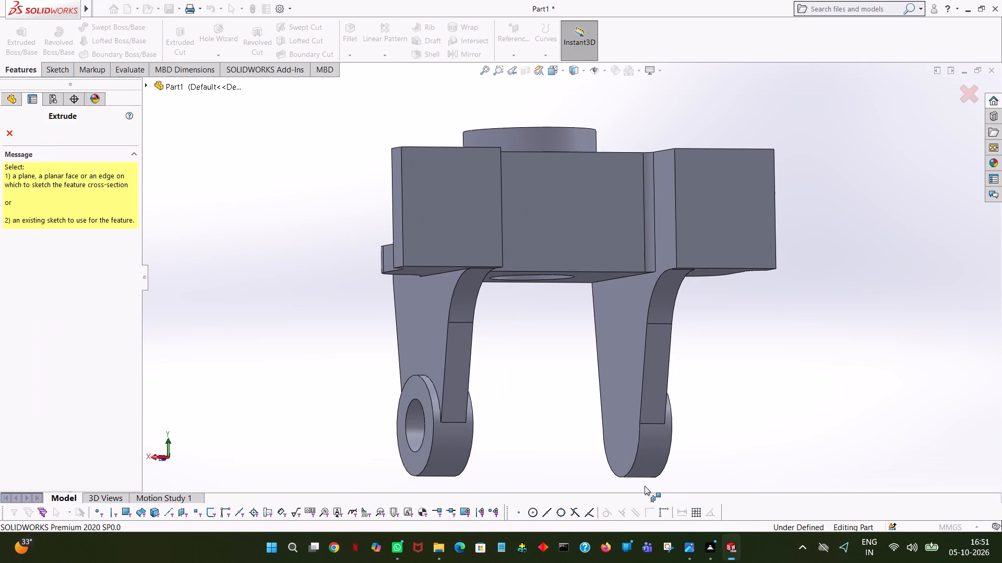
click(624, 410)
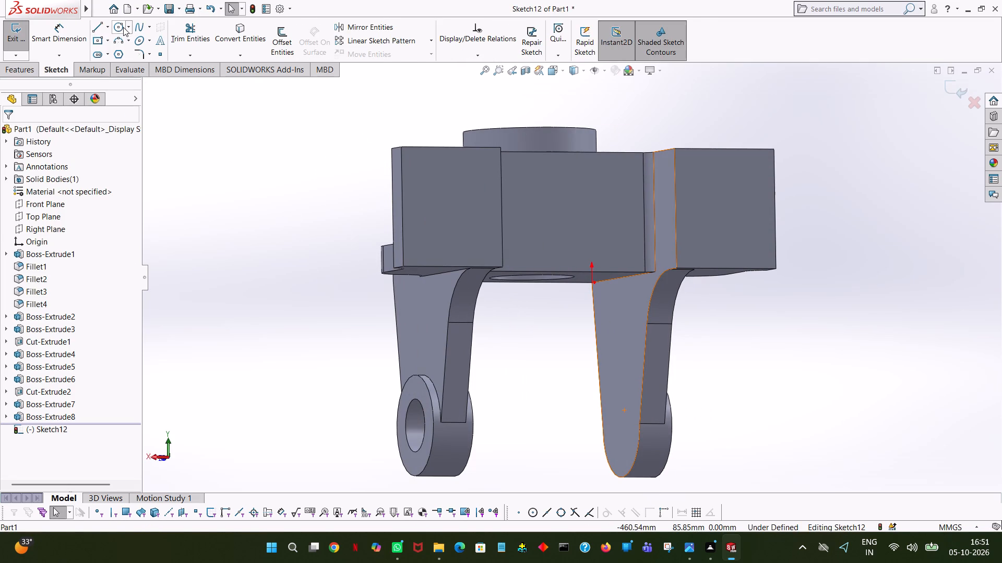
click(115, 28)
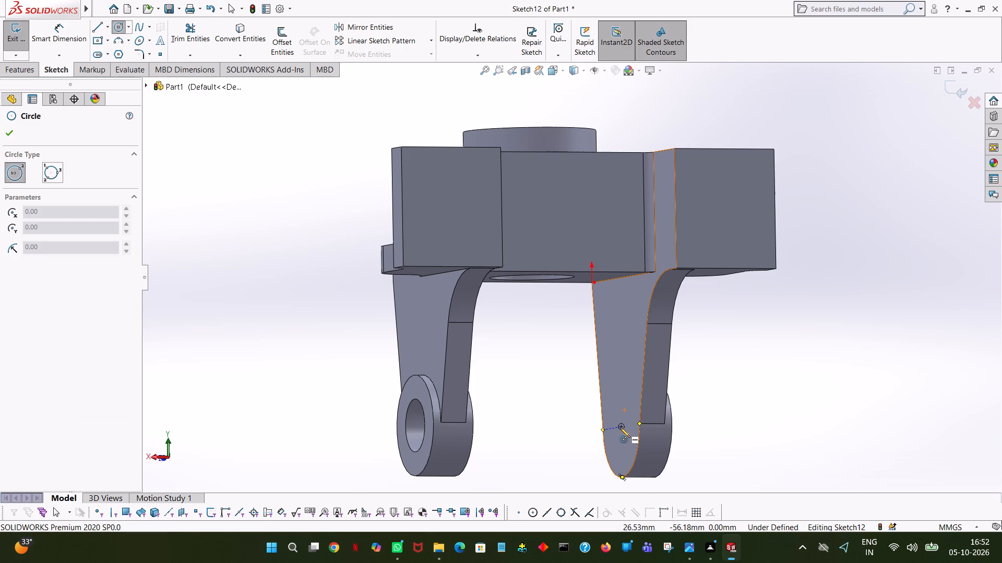
key(space)
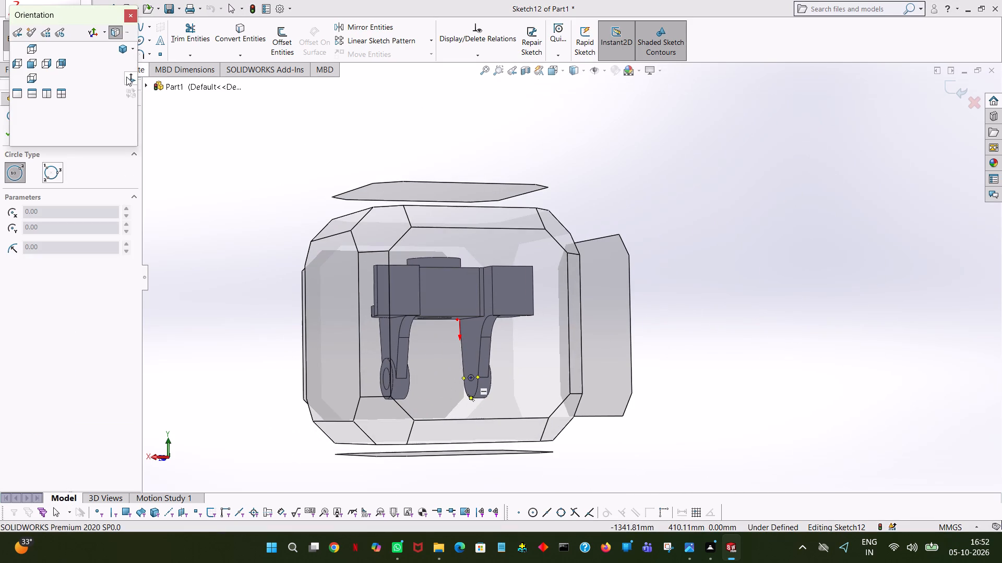
click(133, 79)
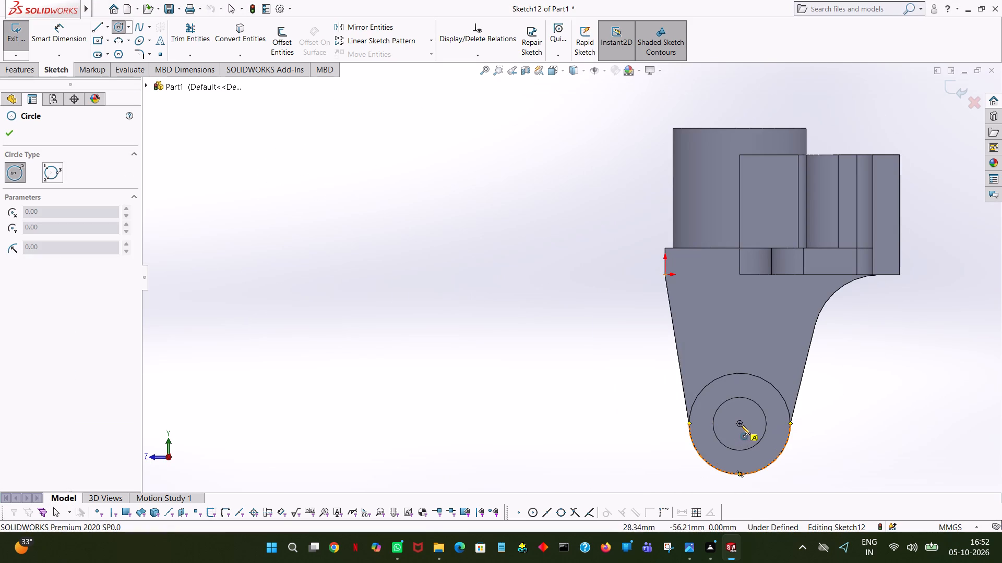
click(738, 423)
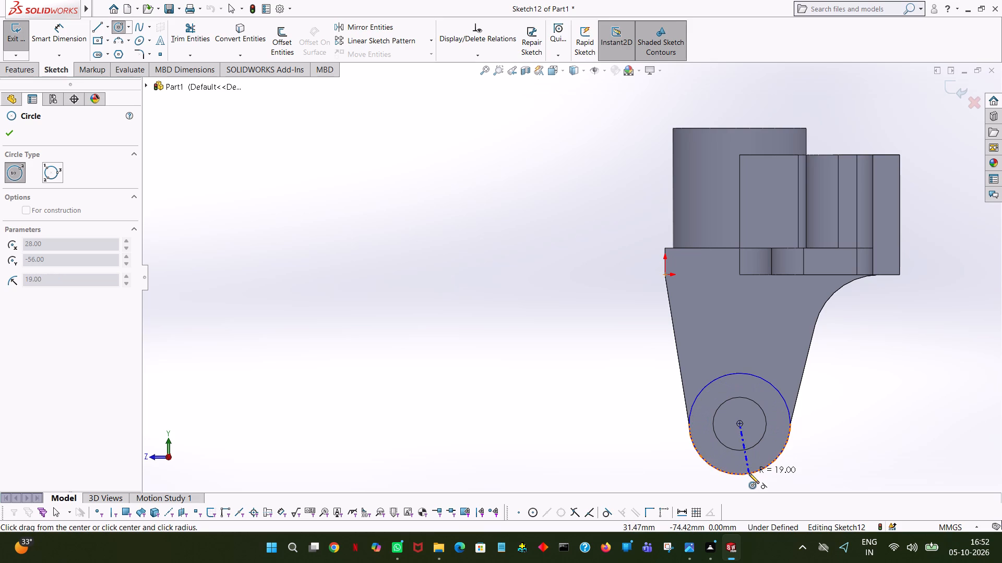
click(748, 473)
right_click(748, 473)
click(777, 461)
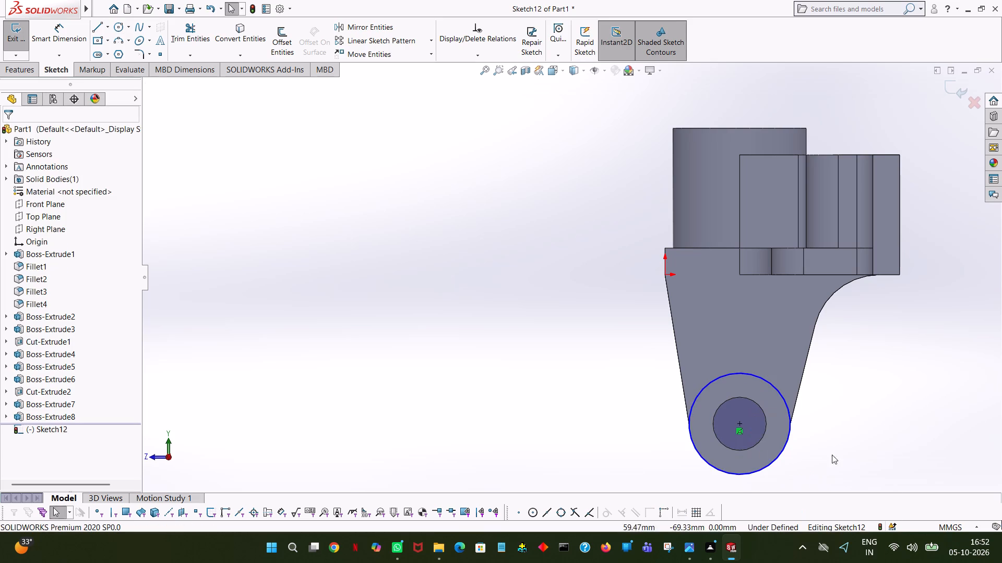
Extrude the inner-face circle 3 mm toward the opposite arm as a merged boss.
middle_drag(838, 457, 938, 437)
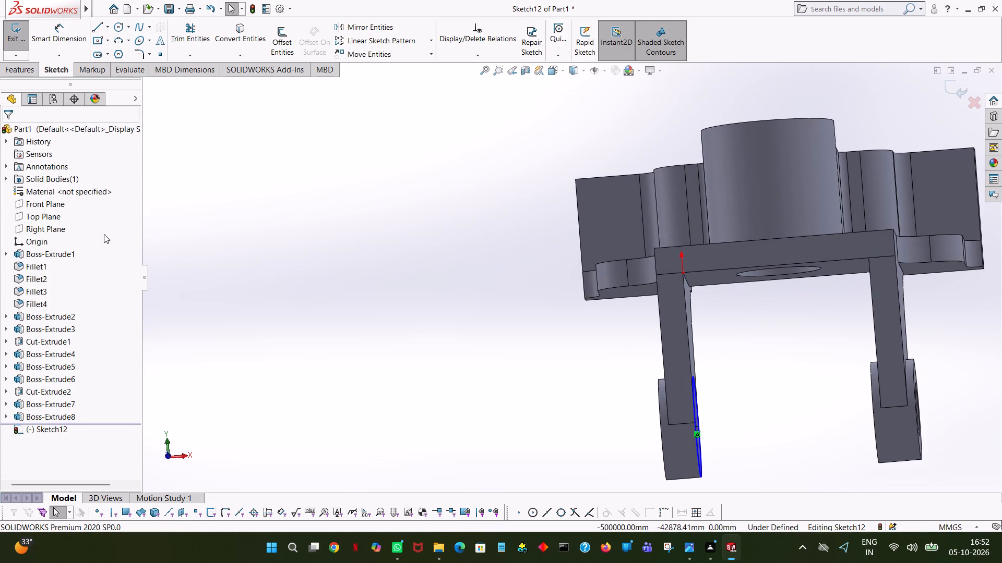
click(25, 76)
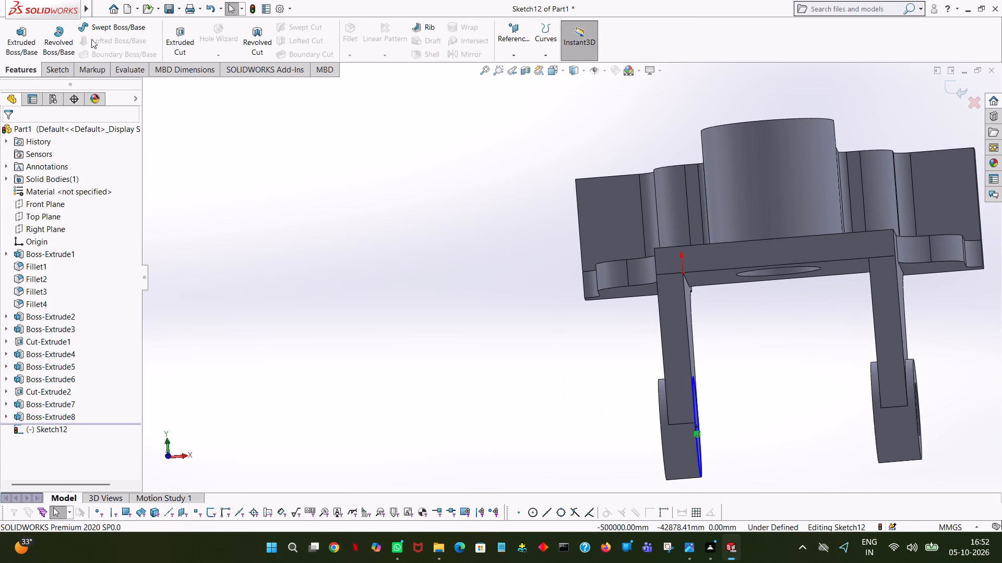
click(28, 40)
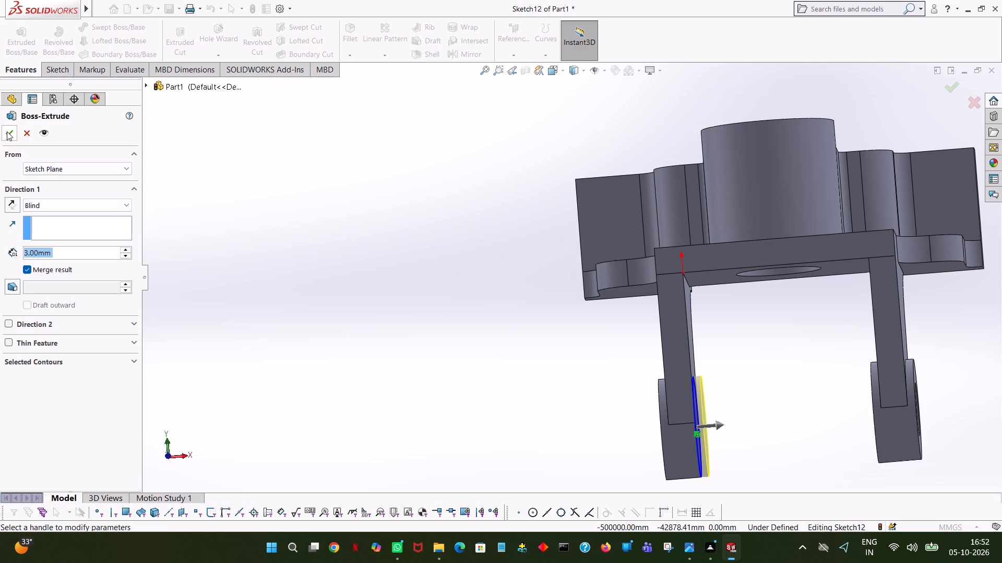
click(9, 131)
click(267, 352)
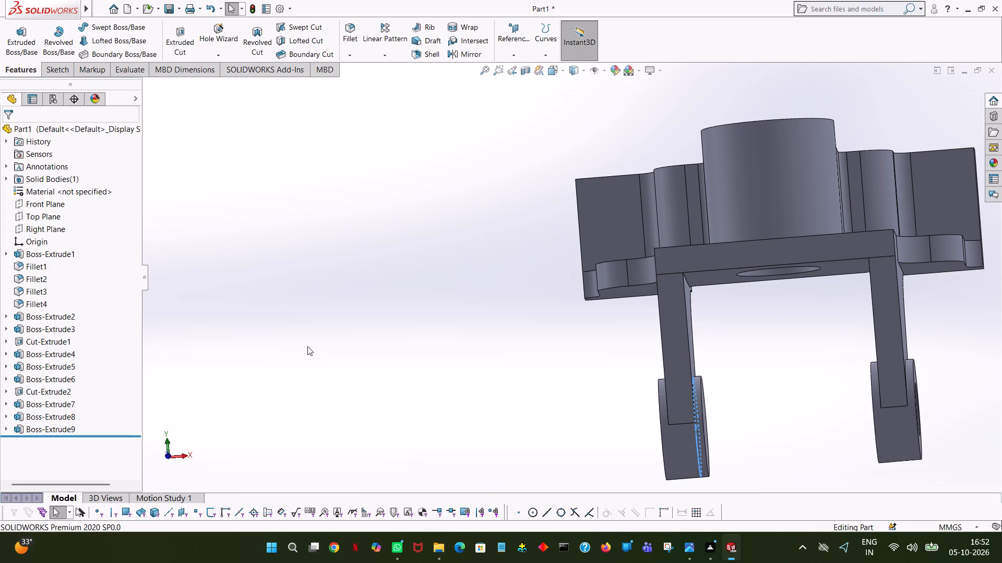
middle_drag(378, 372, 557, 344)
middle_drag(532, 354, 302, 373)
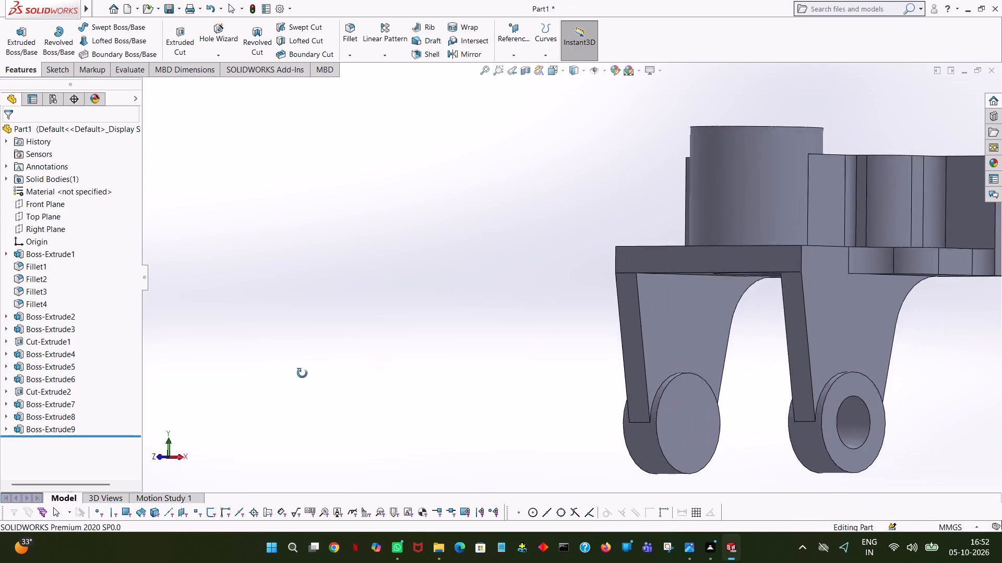
Start an extruded-cut sketch on the second arm's outer boss face and draw a 10 mm radius circle concentric with the boss.
middle_drag(302, 373, 53, 381)
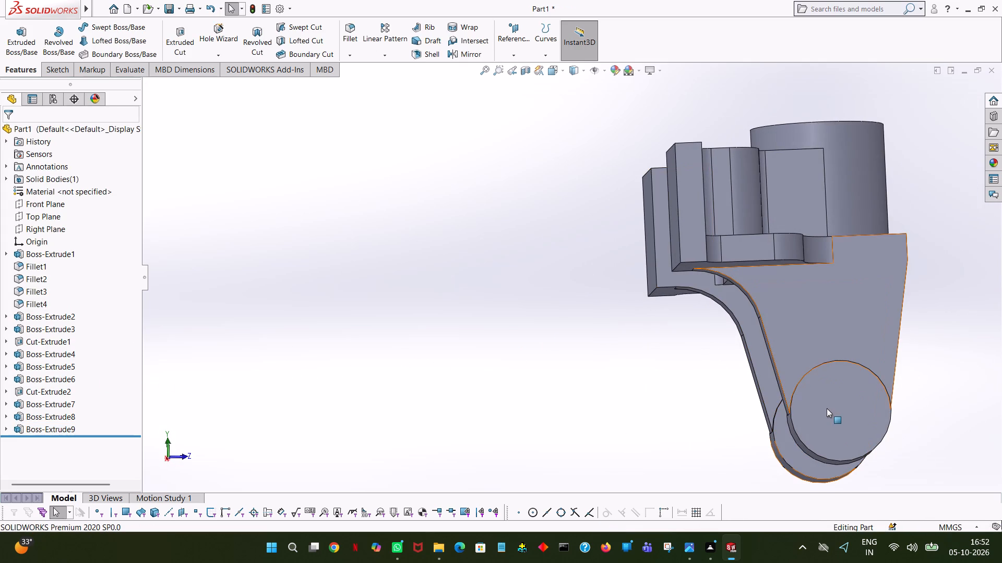
click(173, 38)
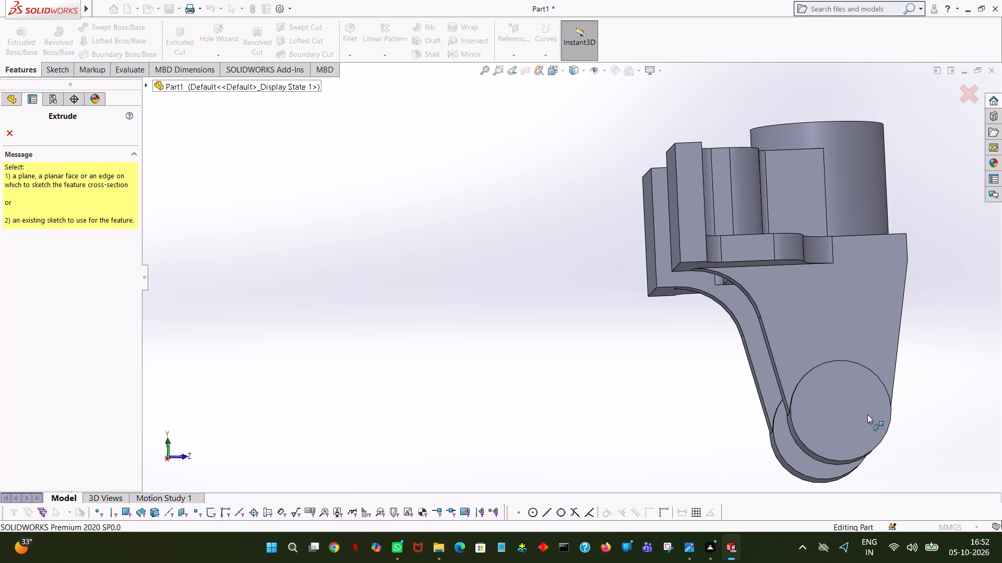
click(837, 414)
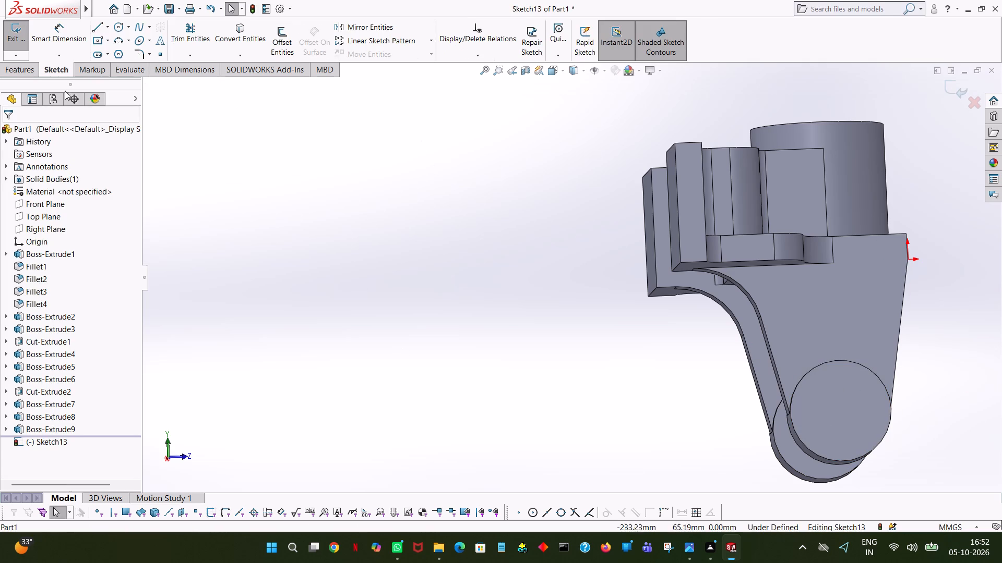
click(112, 27)
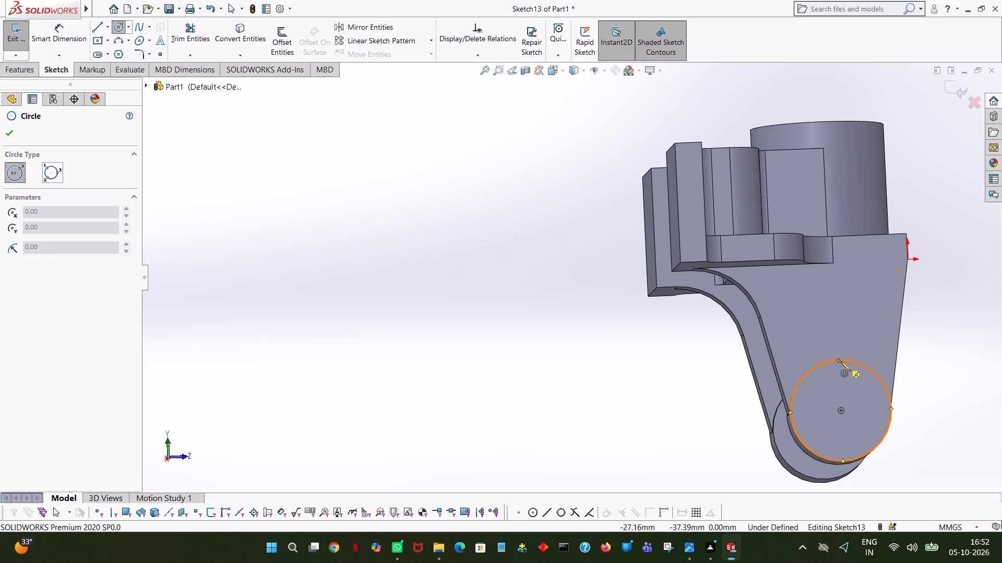
click(841, 411)
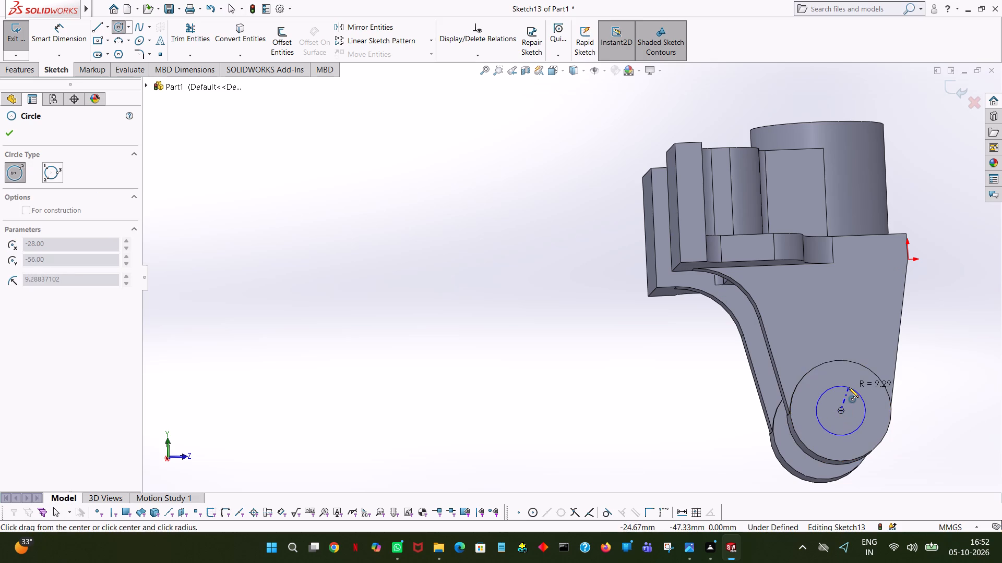
click(849, 387)
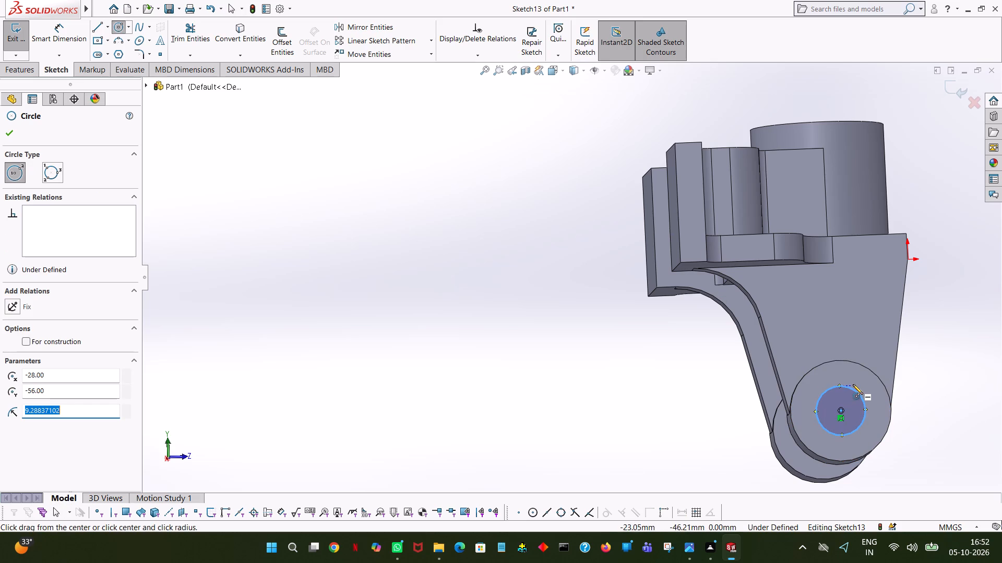
text(10)
key(Return)
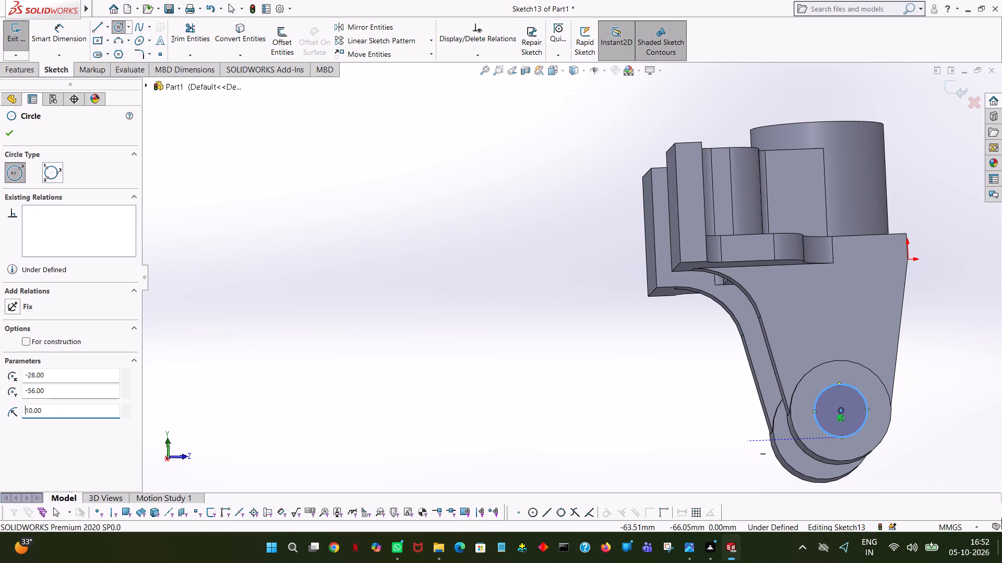
click(12, 131)
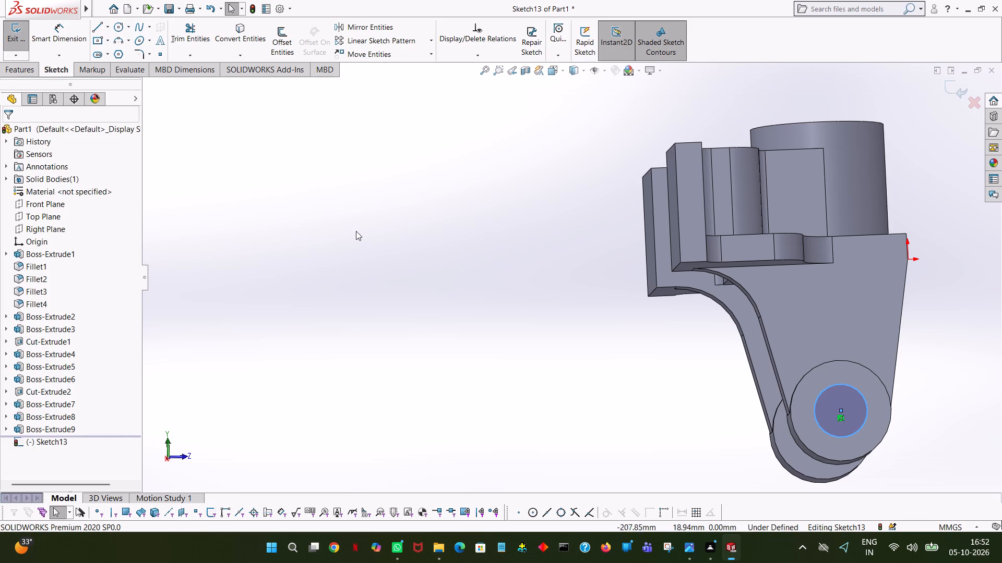
Cut the circle as a blind 115 mm extruded cut from the second arm's outer boss through toward the first arm.
middle_drag(385, 243, 445, 245)
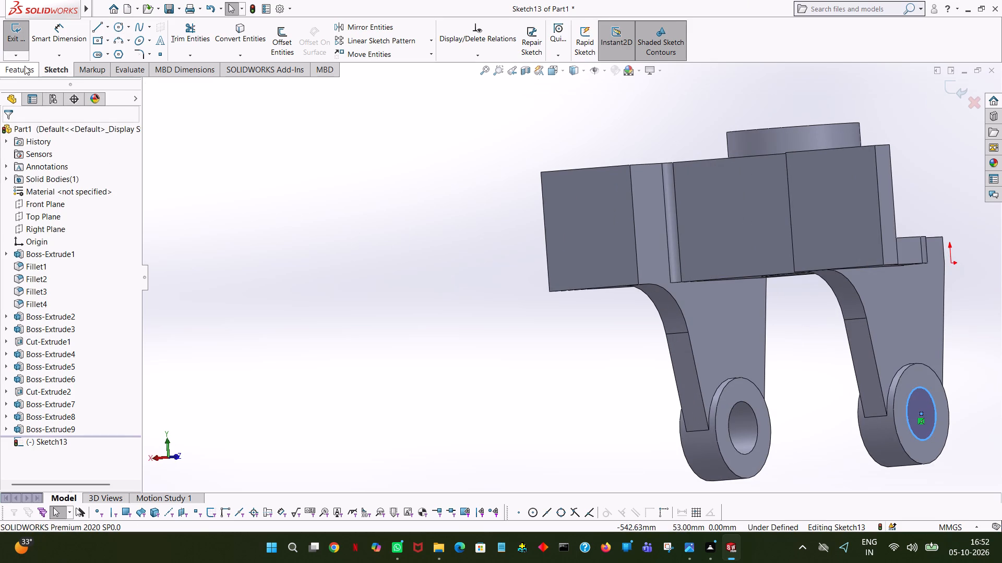
click(22, 68)
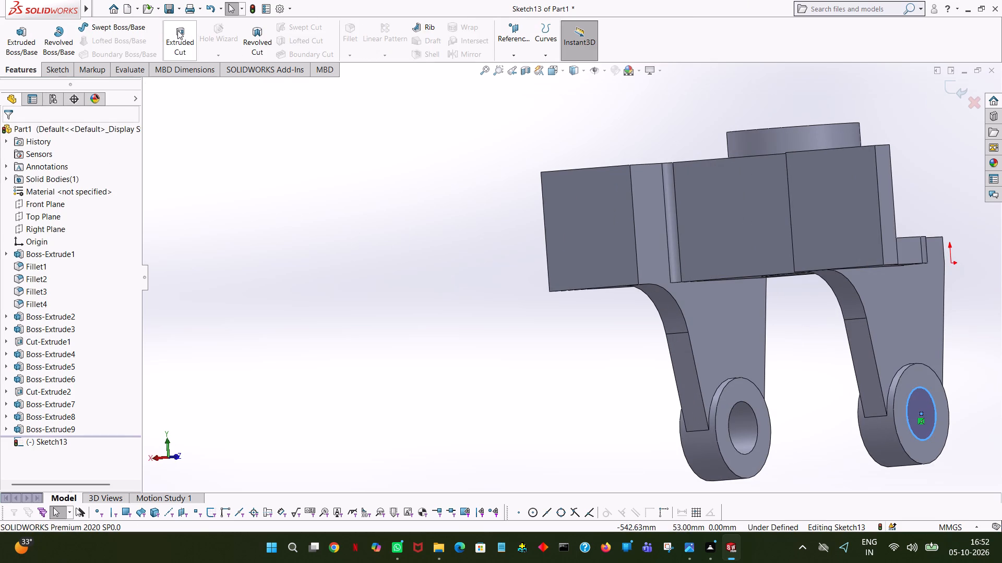
click(177, 30)
middle_drag(314, 166, 368, 163)
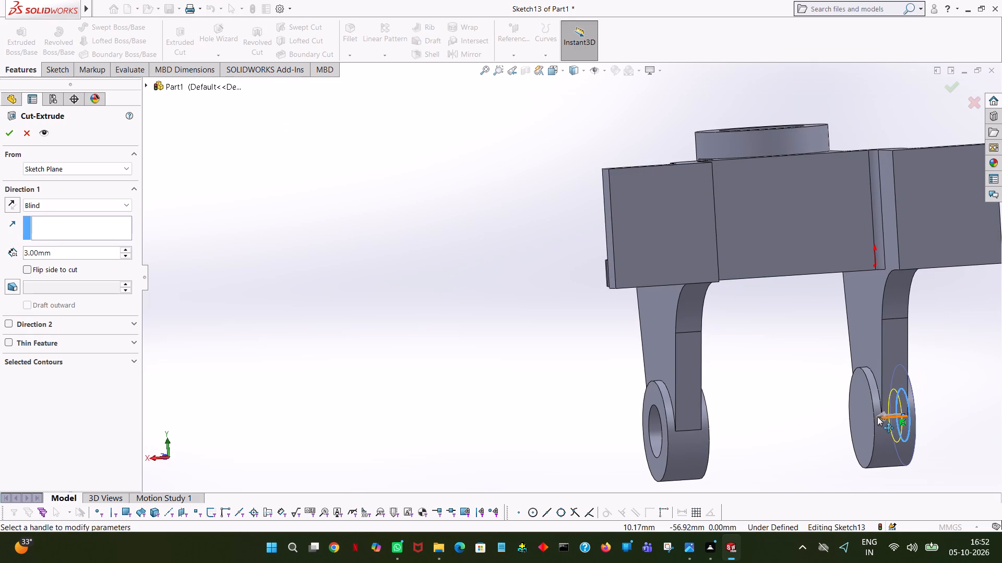
drag(882, 417, 642, 456)
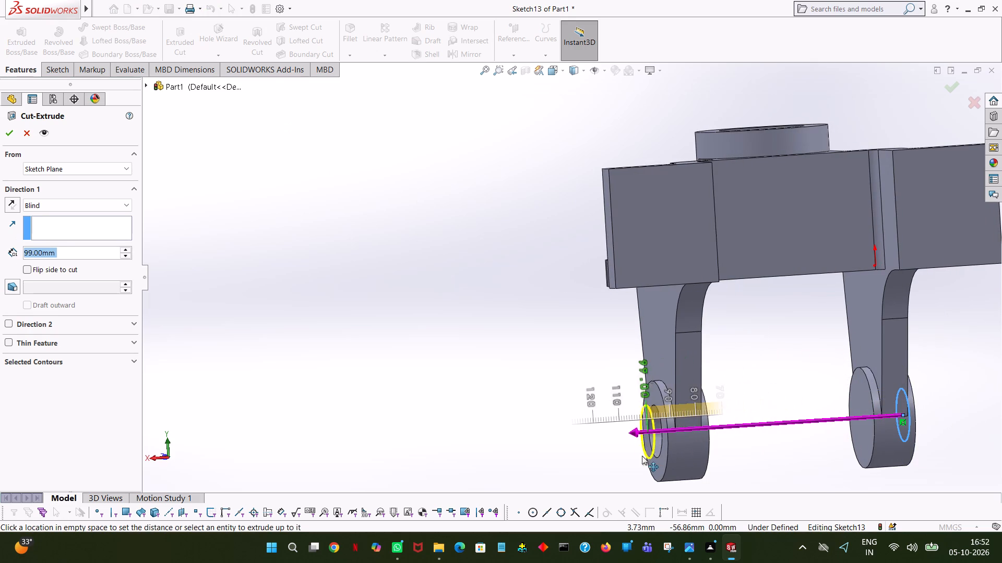
drag(642, 456, 606, 452)
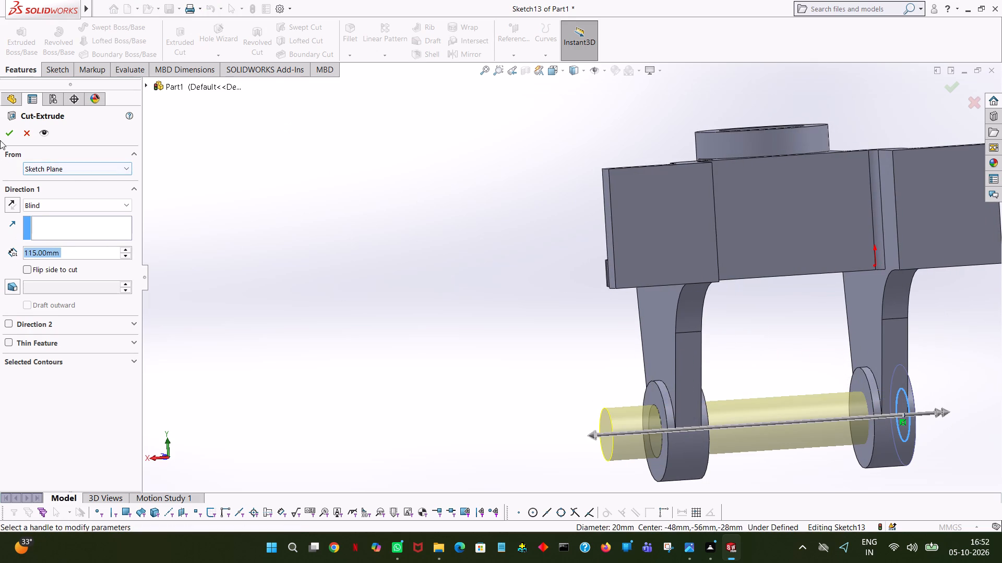
click(8, 132)
click(432, 242)
Examine the bracket from all sides, including the bored arm ends, central cylinder and side lugs.
middle_drag(439, 244, 464, 248)
middle_drag(495, 251, 499, 251)
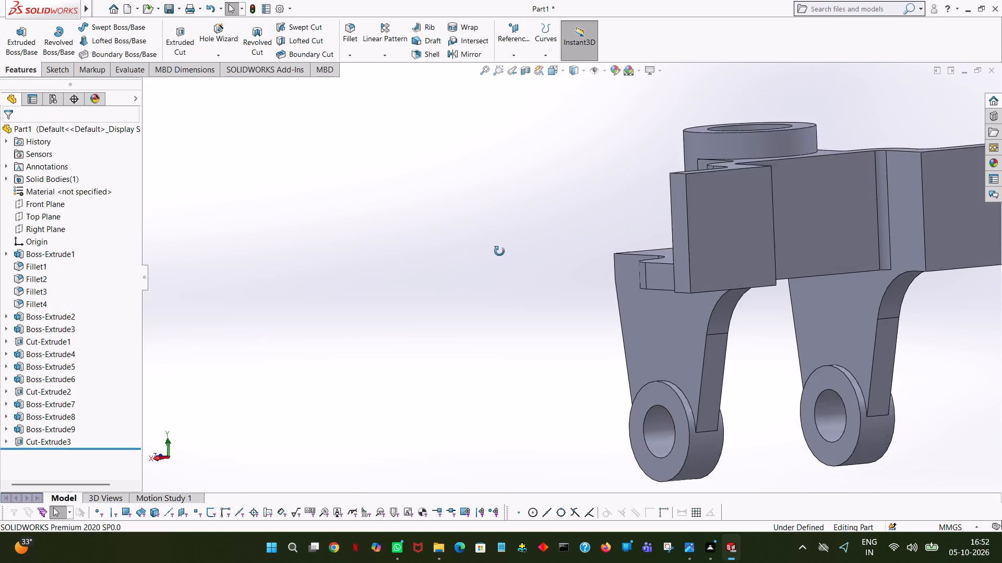
middle_drag(499, 251, 650, 209)
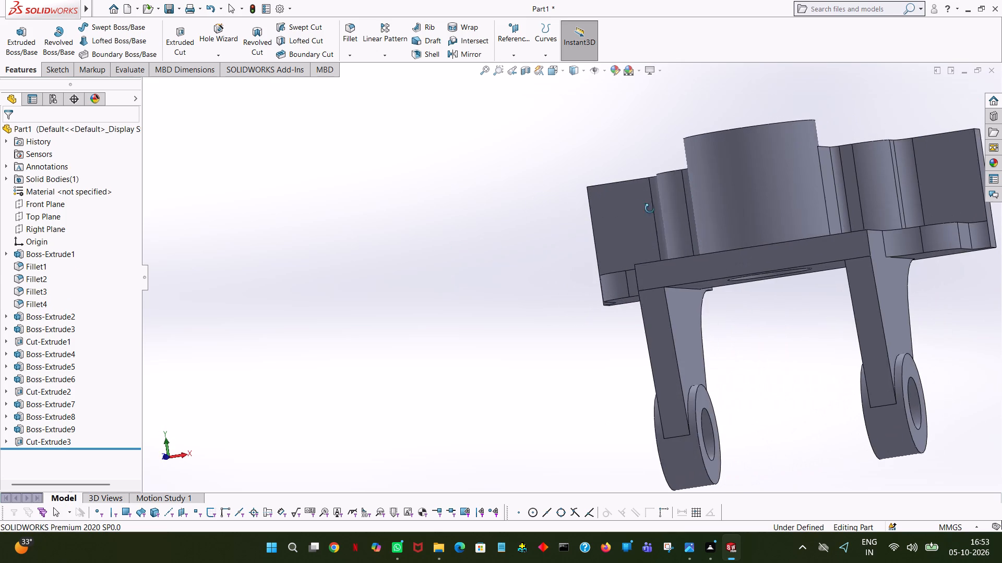
middle_drag(650, 209, 647, 207)
ctrl+scroll(658, 214, down, 1)
ctrl+scroll(658, 214, up, 8)
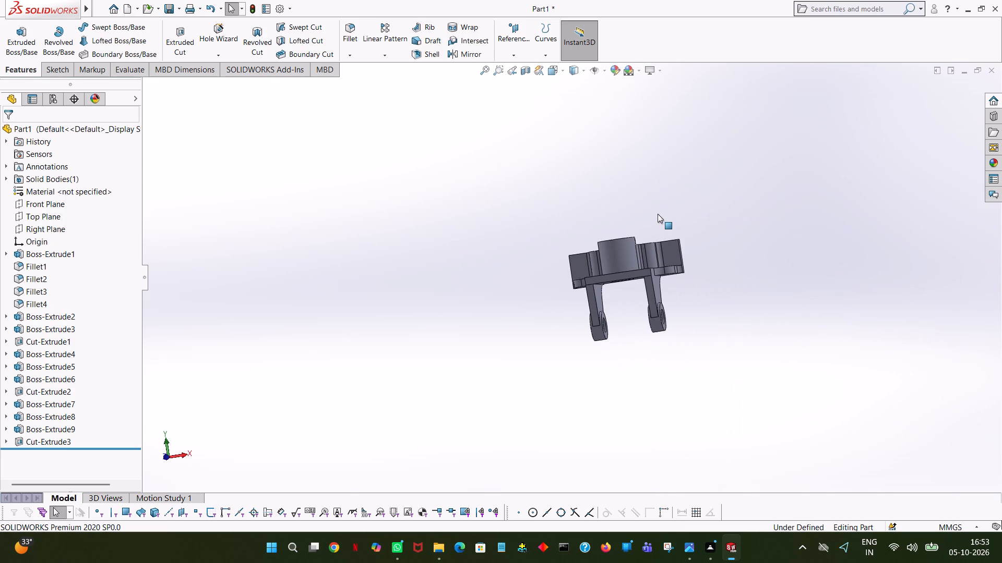
middle_drag(654, 286, 668, 416)
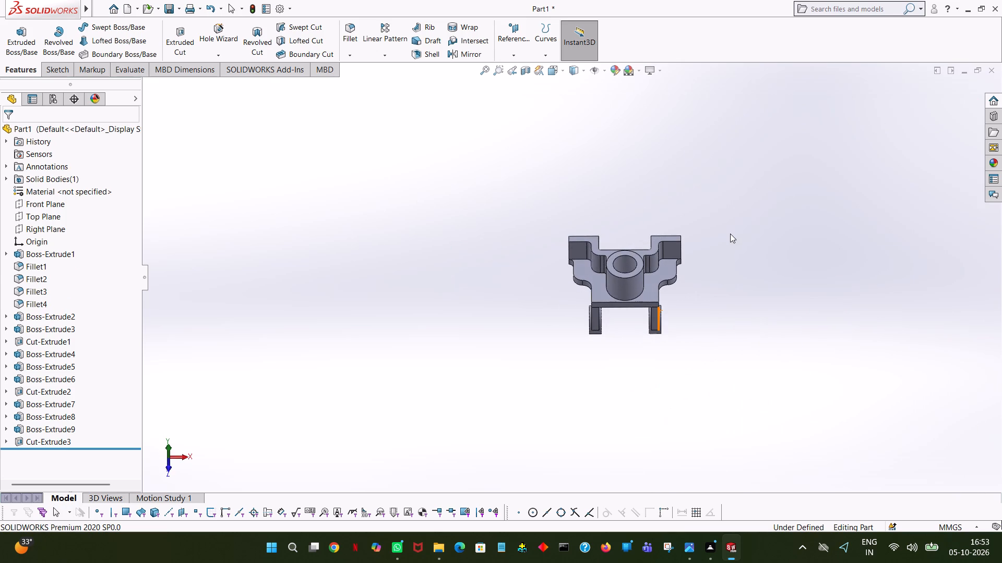
middle_drag(731, 239, 734, 420)
middle_drag(755, 203, 742, 347)
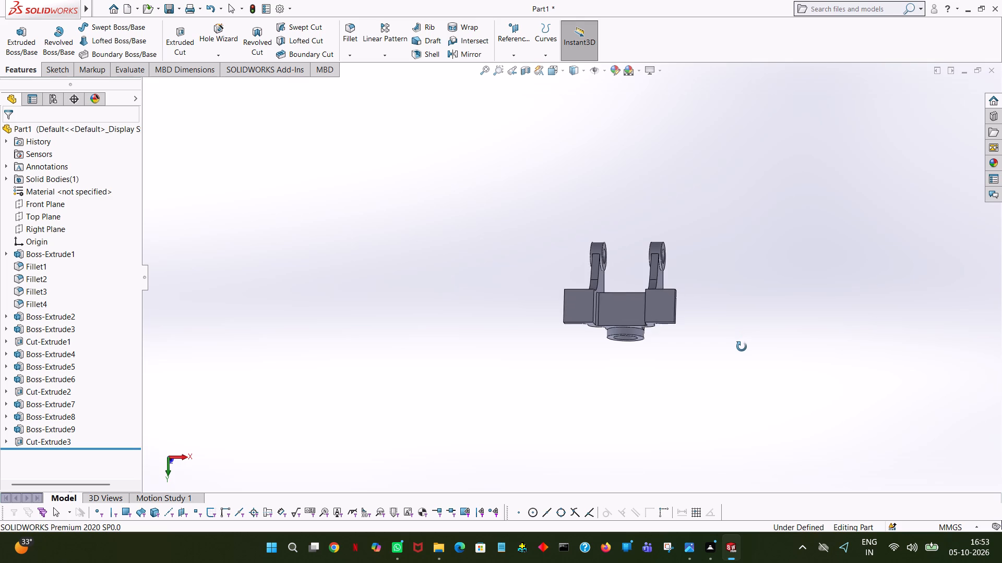
middle_drag(742, 347, 736, 384)
middle_drag(732, 299, 741, 350)
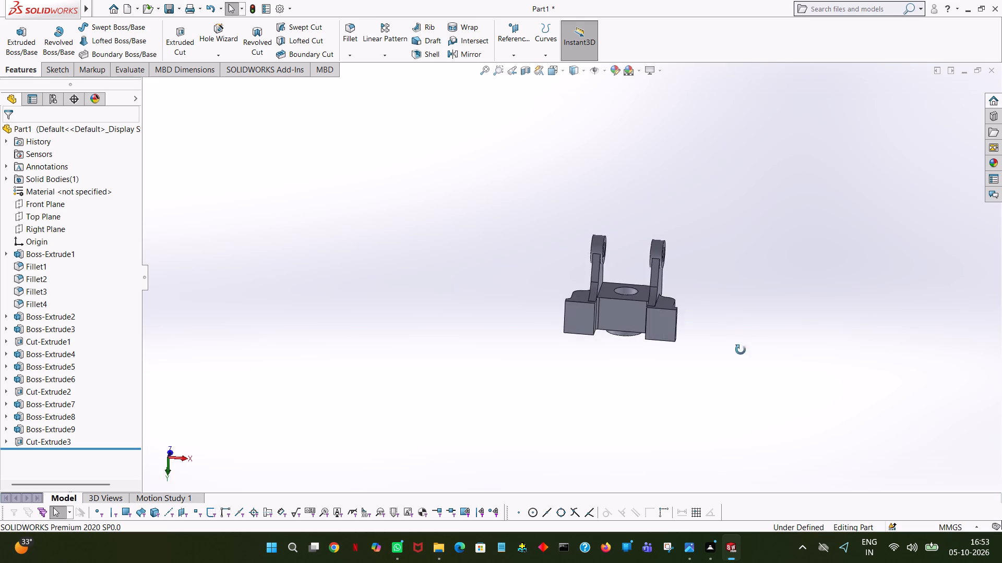
middle_drag(741, 350, 745, 403)
middle_drag(719, 305, 742, 378)
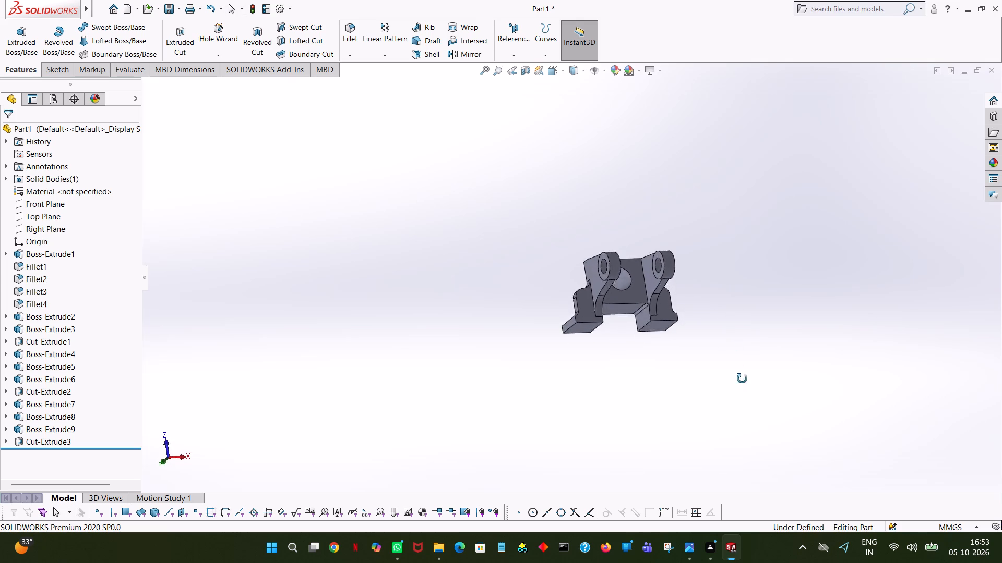
middle_drag(742, 378, 677, 161)
middle_drag(840, 494, 768, 317)
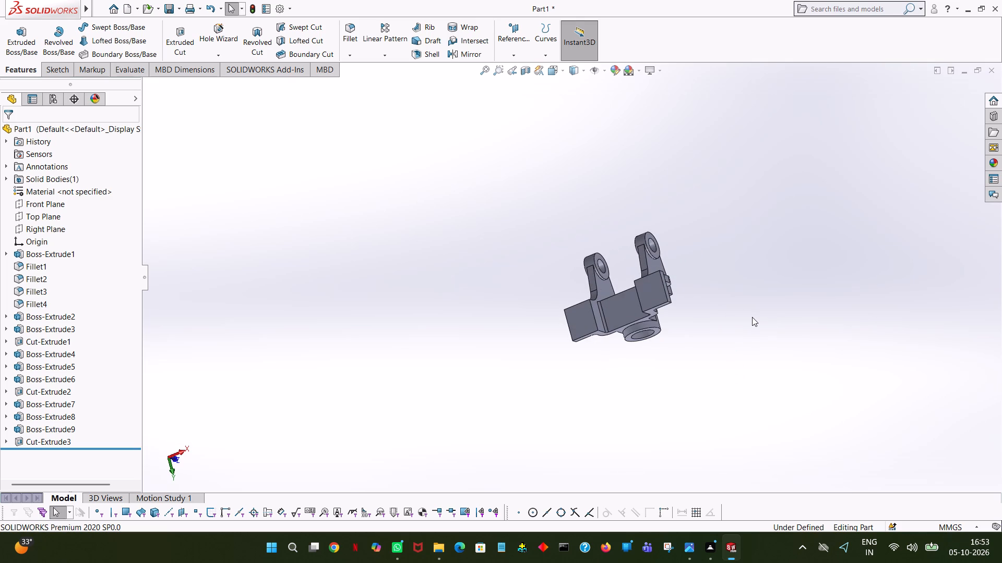
middle_drag(754, 318, 704, 136)
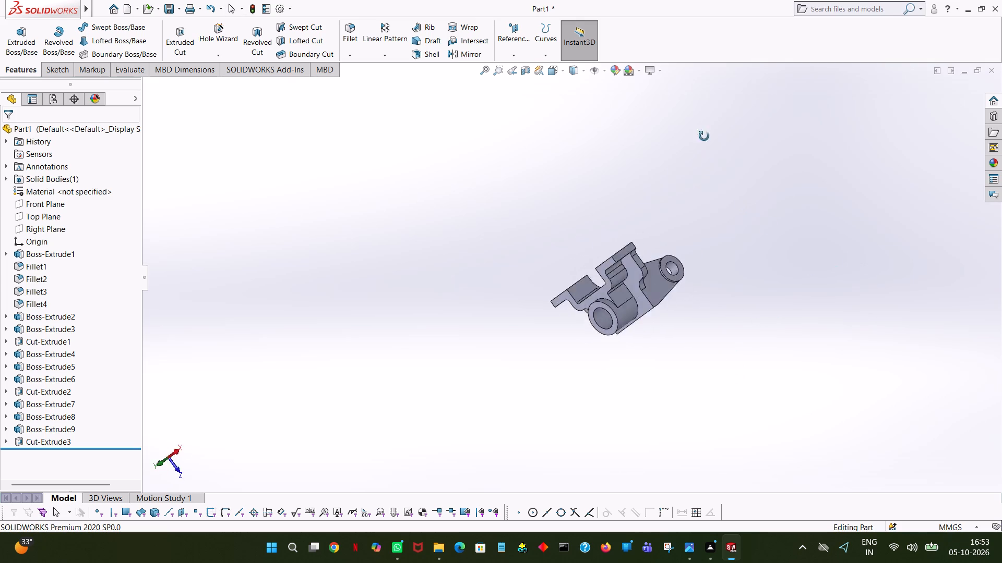
middle_drag(704, 136, 706, 51)
middle_drag(714, 317, 757, 143)
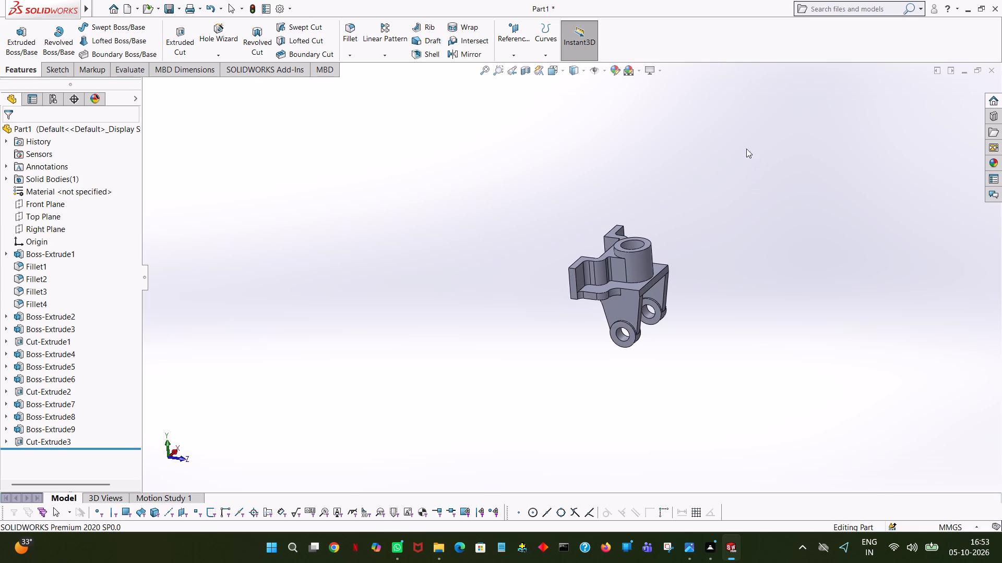
ctrl+scroll(721, 321, down, 2)
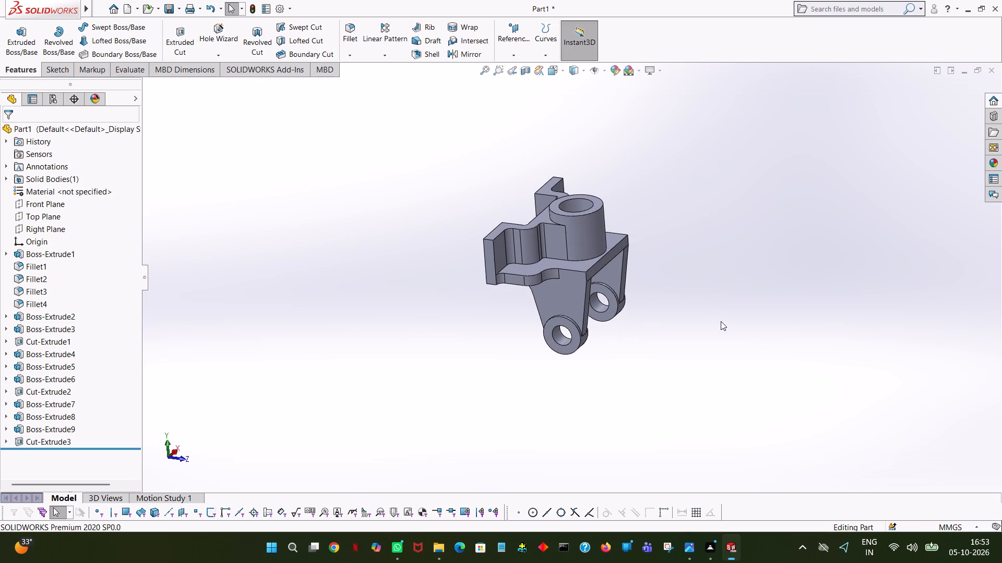
ctrl+scroll(721, 321, down, 4)
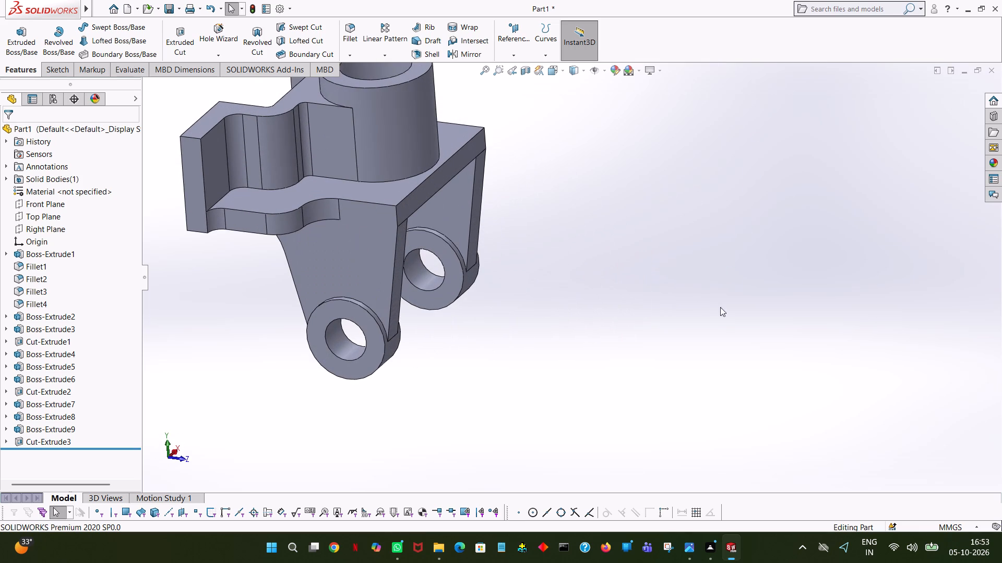
middle_drag(455, 176, 456, 177)
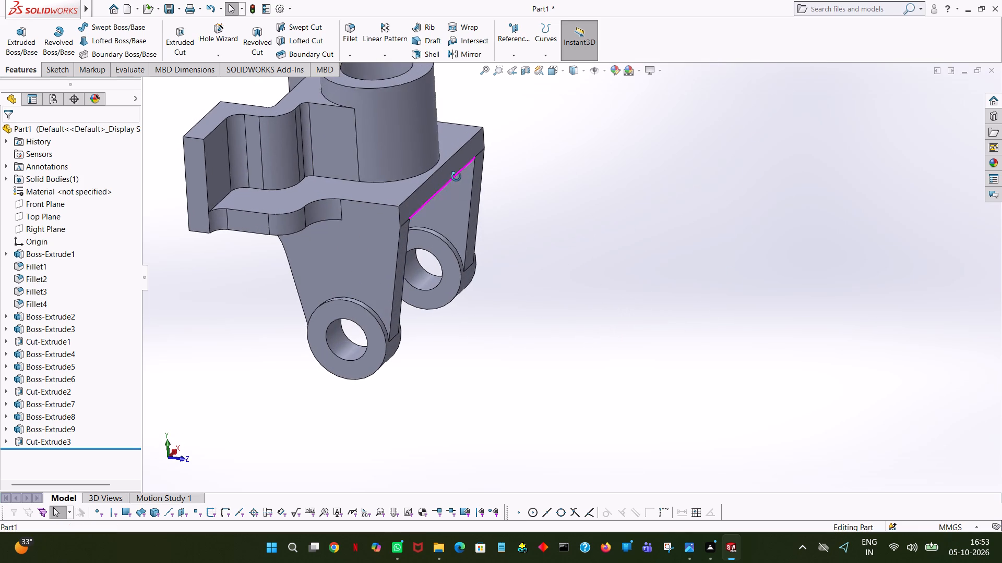
middle_drag(456, 177, 461, 236)
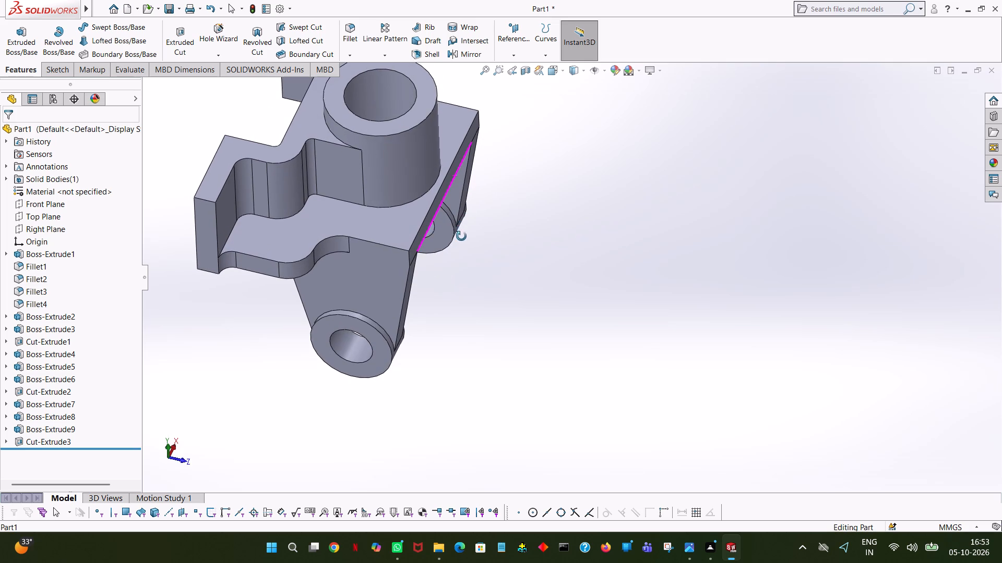
middle_drag(461, 236, 404, 219)
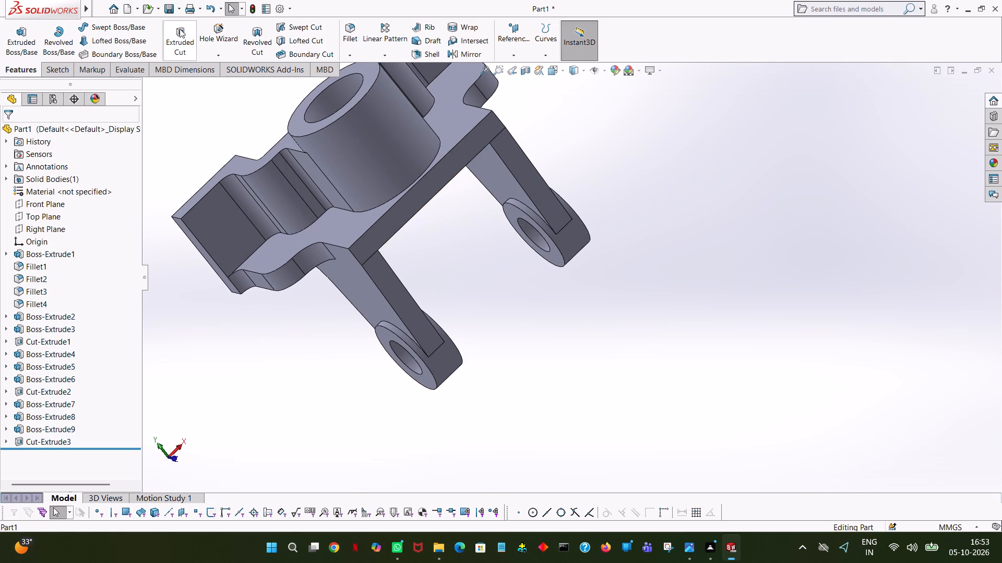
Start an extruded-cut sketch on the flat front face of an upright side lug, viewed face-on.
click(180, 29)
click(224, 203)
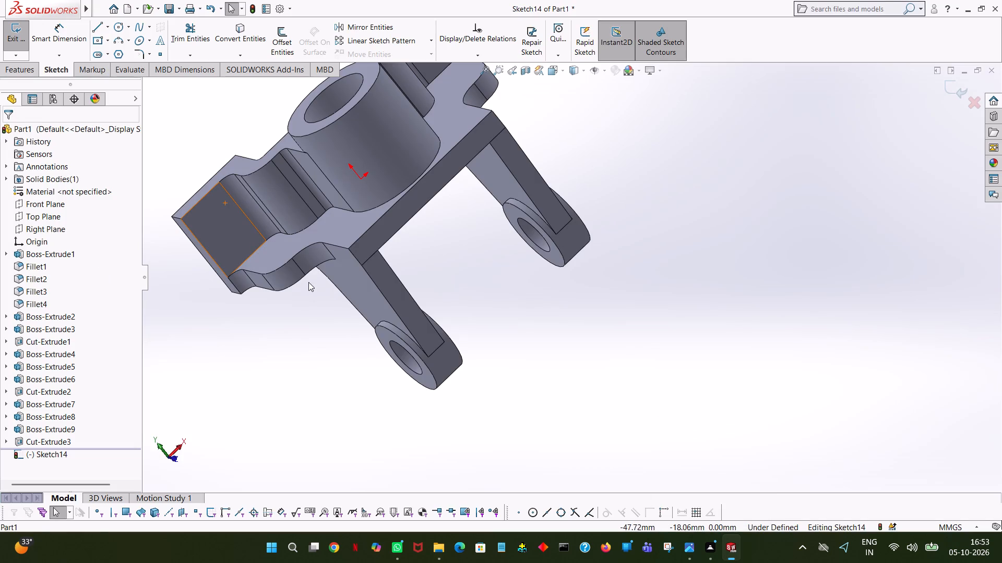
key(space)
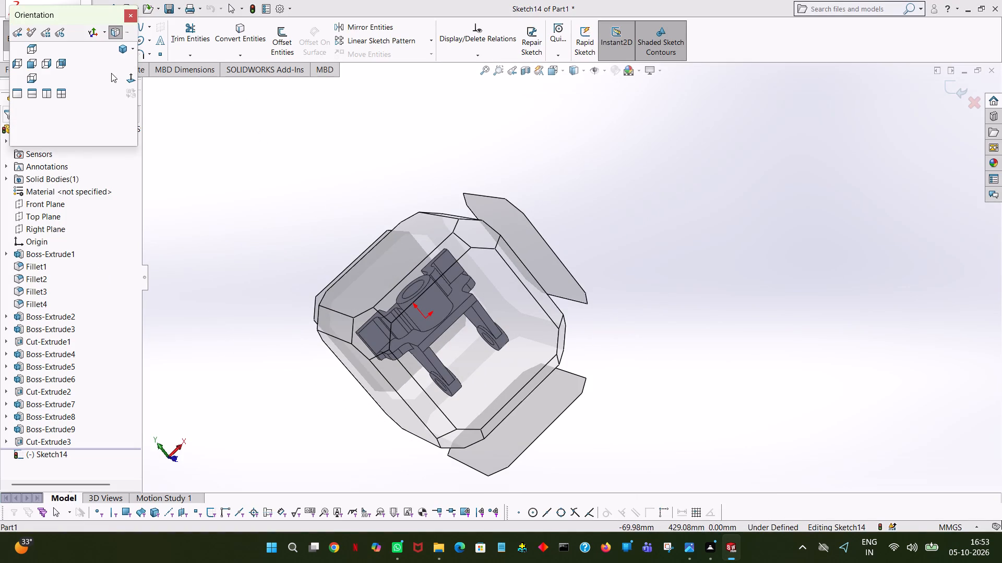
click(133, 75)
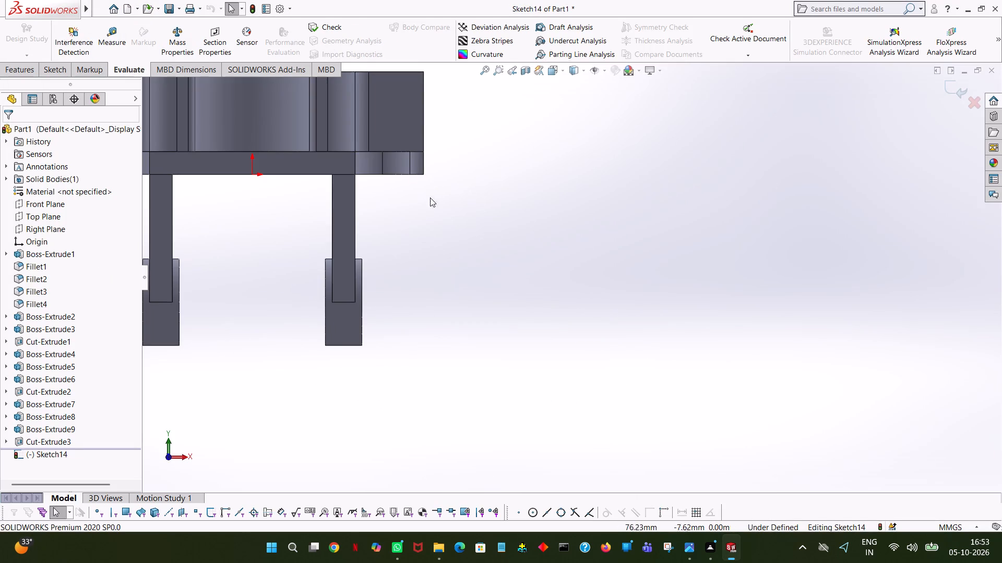
ctrl+middle_drag(442, 224, 701, 342)
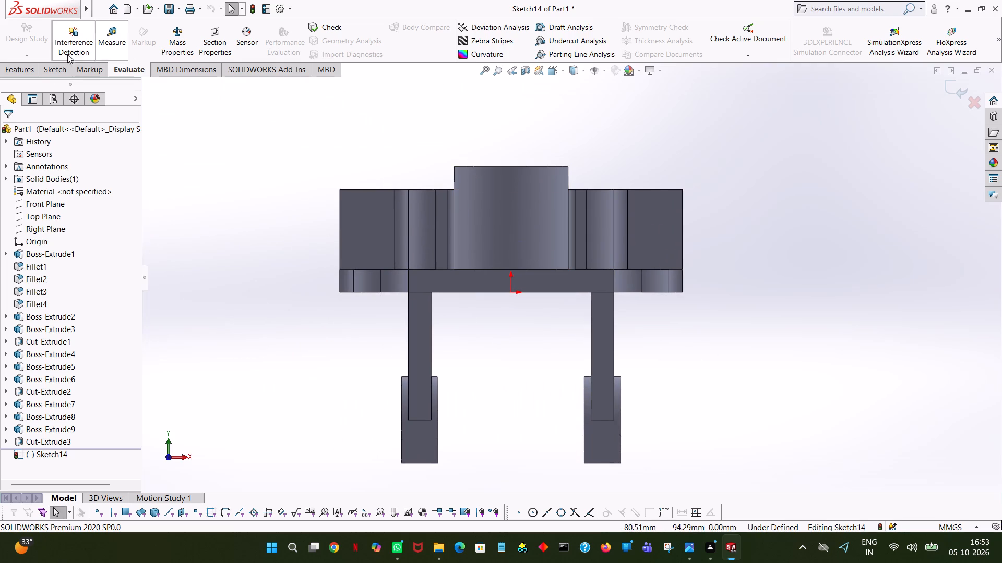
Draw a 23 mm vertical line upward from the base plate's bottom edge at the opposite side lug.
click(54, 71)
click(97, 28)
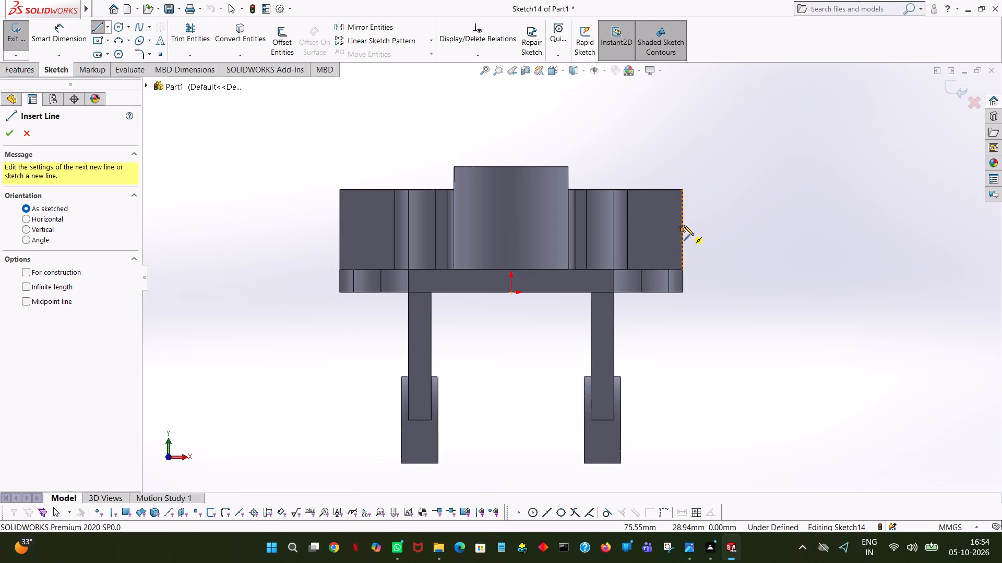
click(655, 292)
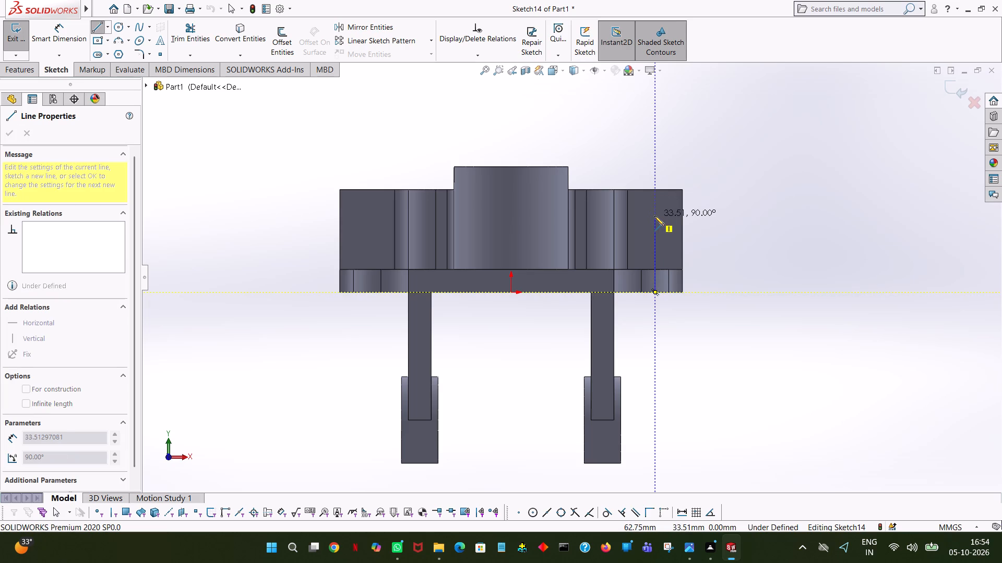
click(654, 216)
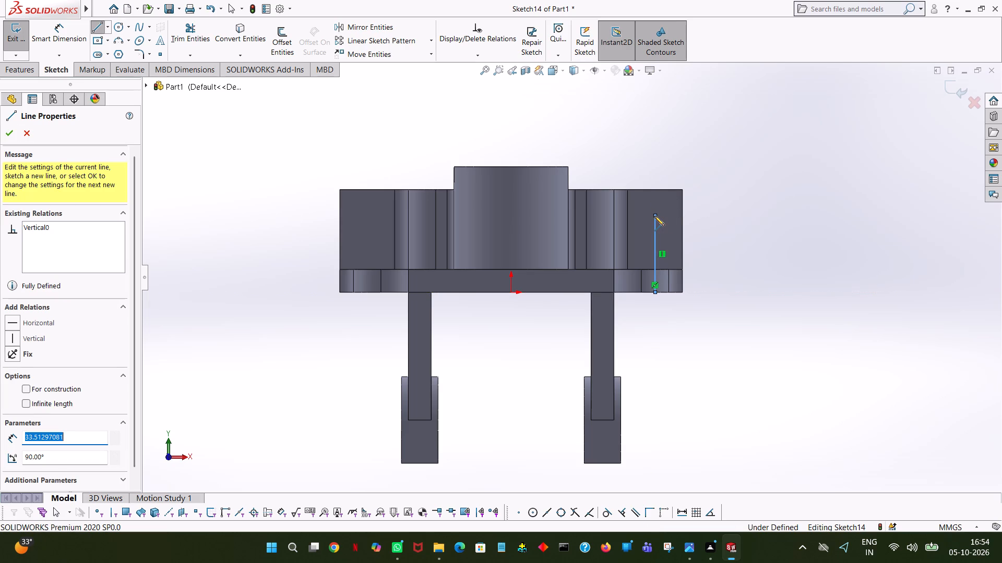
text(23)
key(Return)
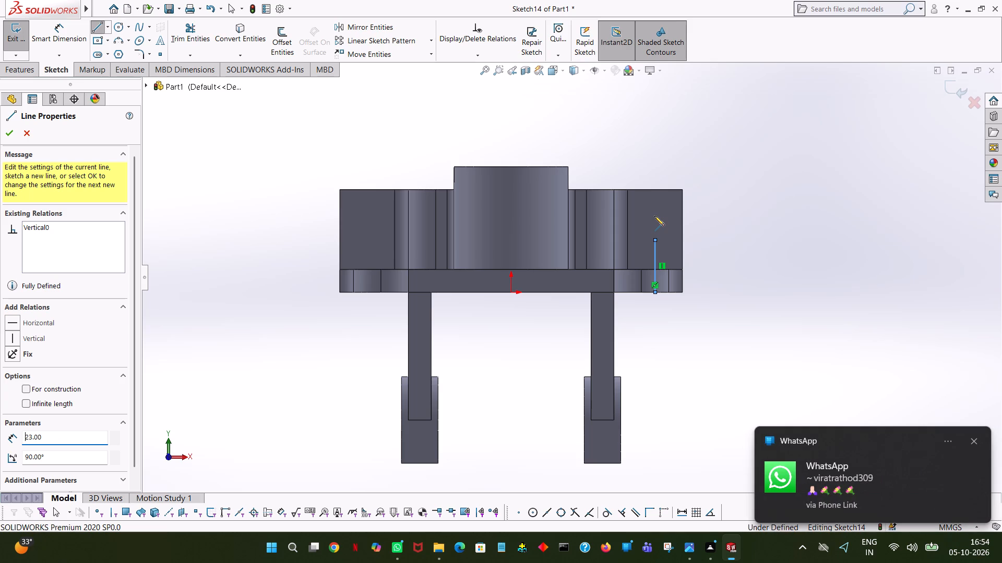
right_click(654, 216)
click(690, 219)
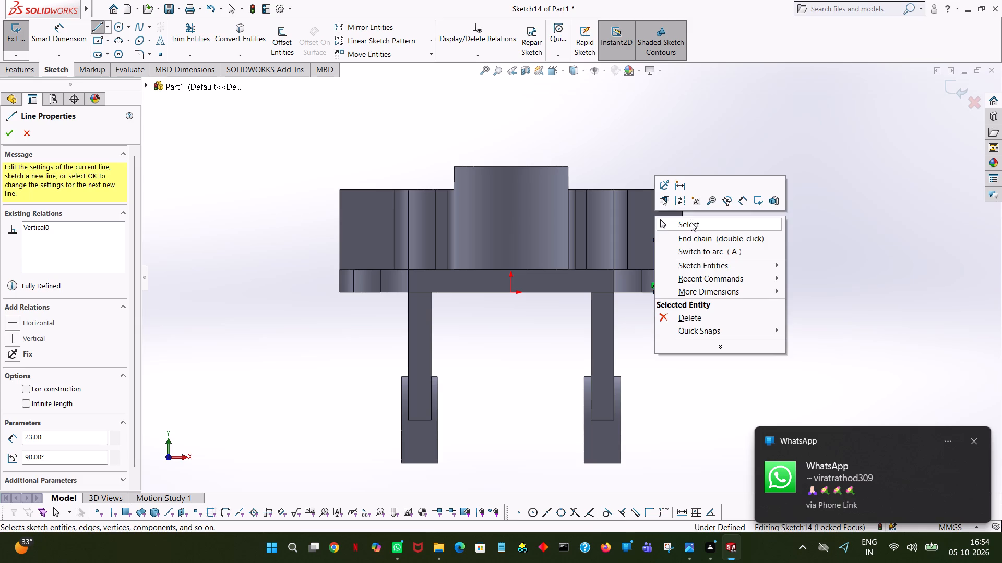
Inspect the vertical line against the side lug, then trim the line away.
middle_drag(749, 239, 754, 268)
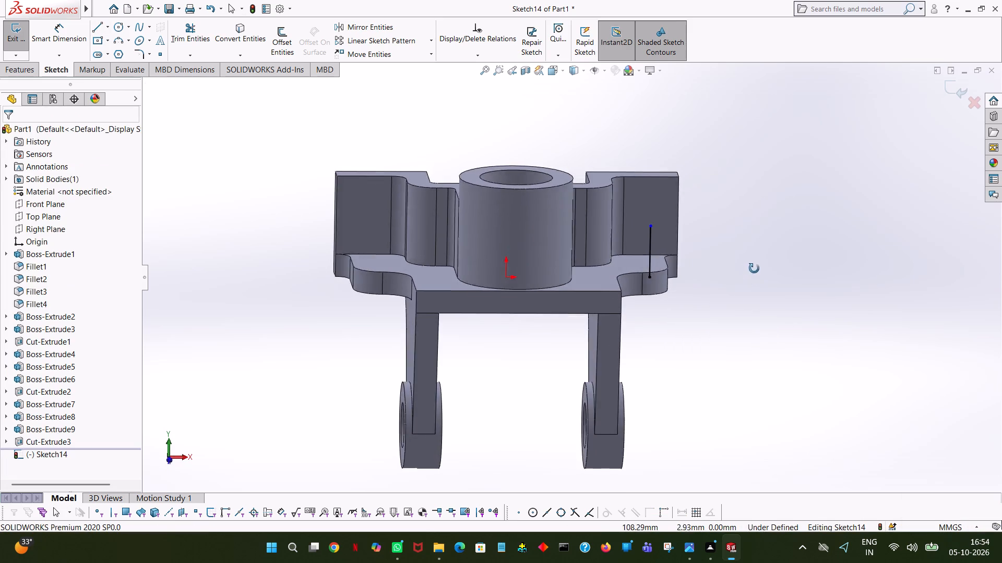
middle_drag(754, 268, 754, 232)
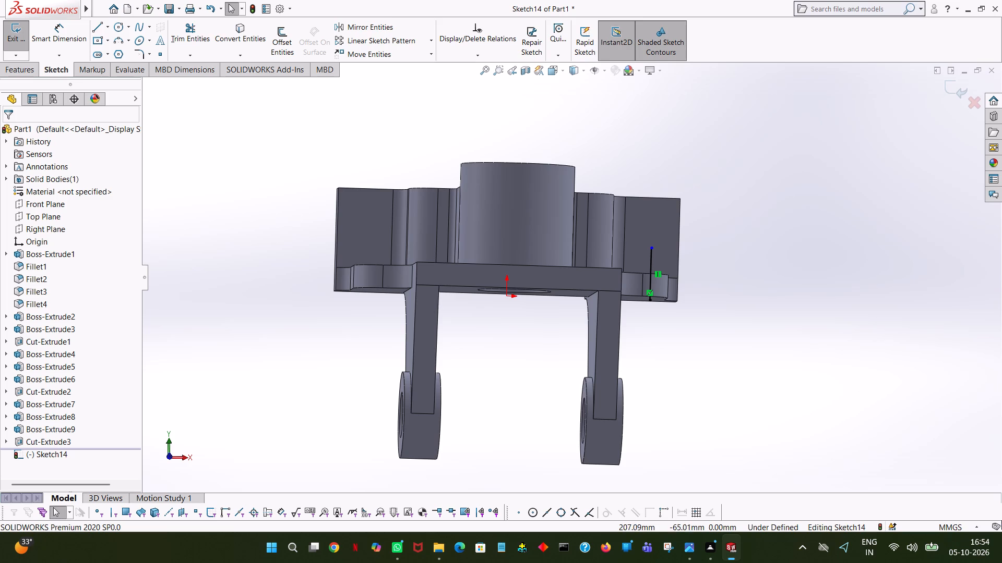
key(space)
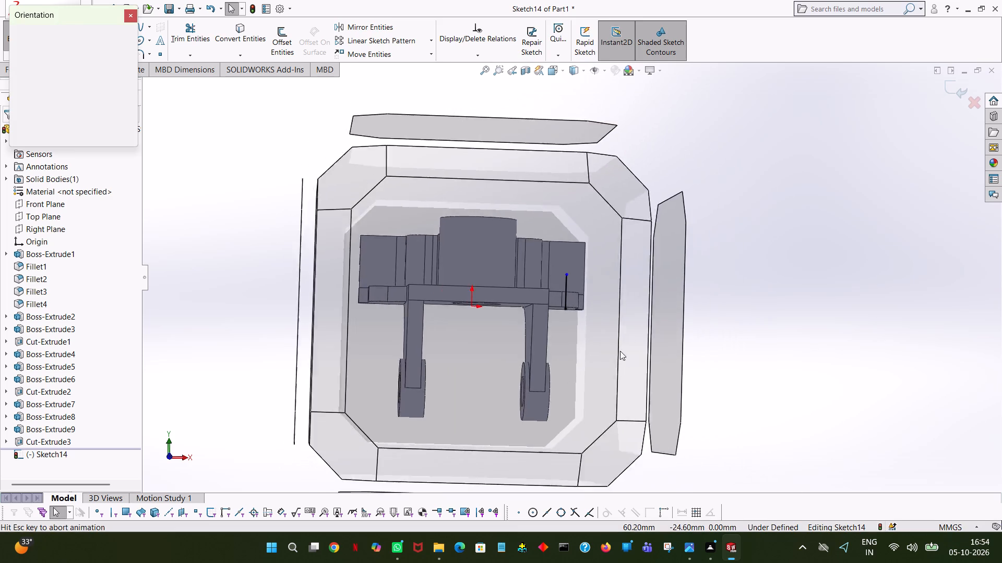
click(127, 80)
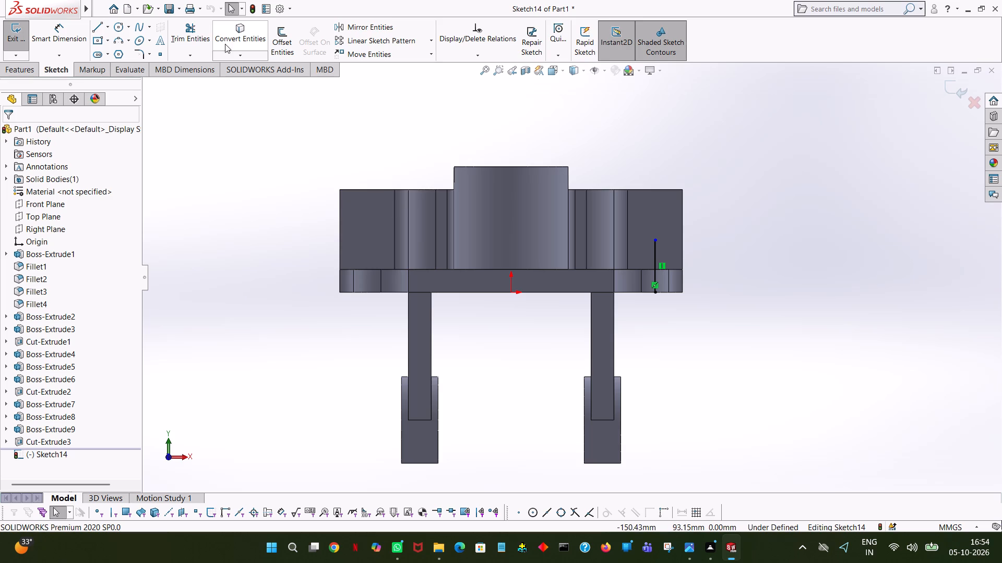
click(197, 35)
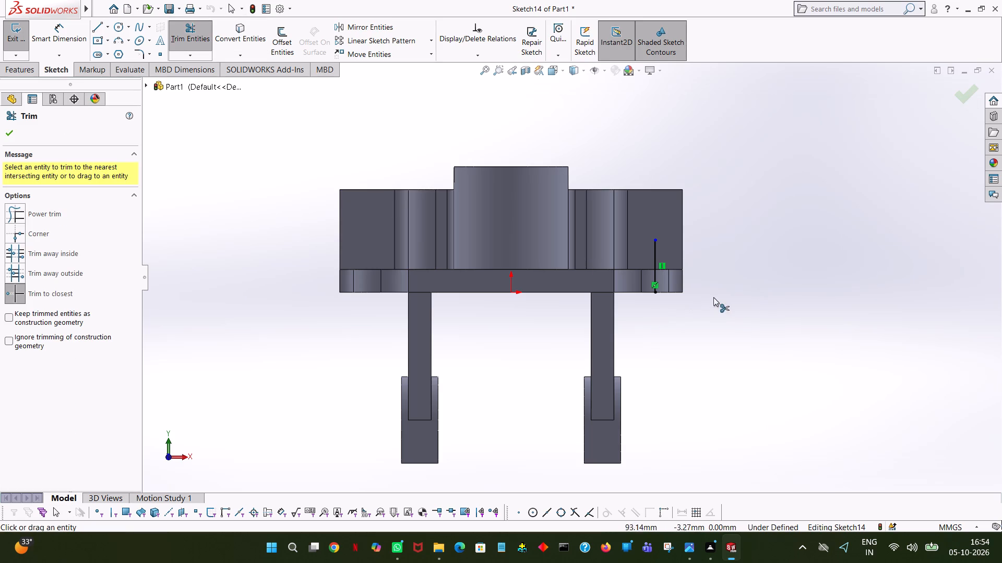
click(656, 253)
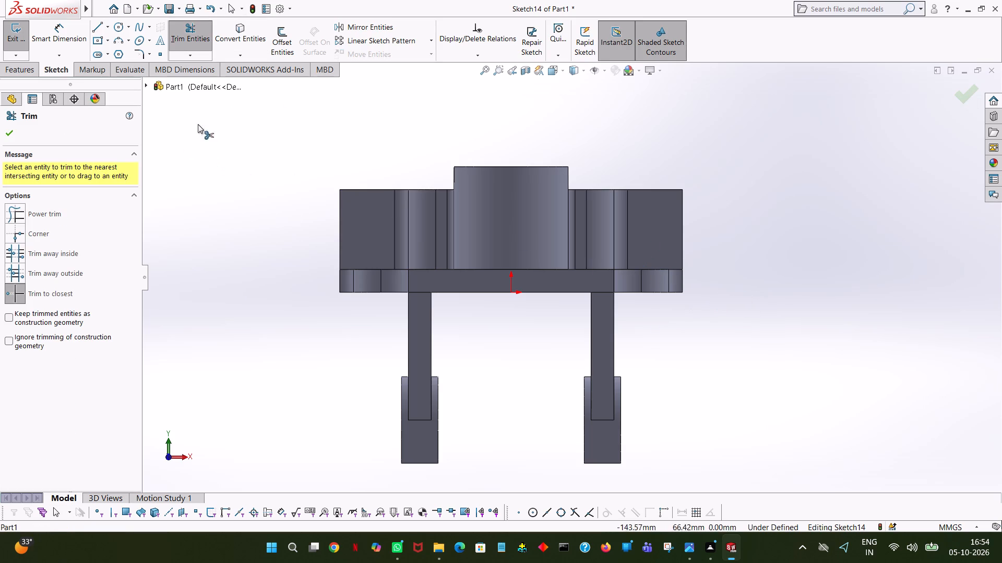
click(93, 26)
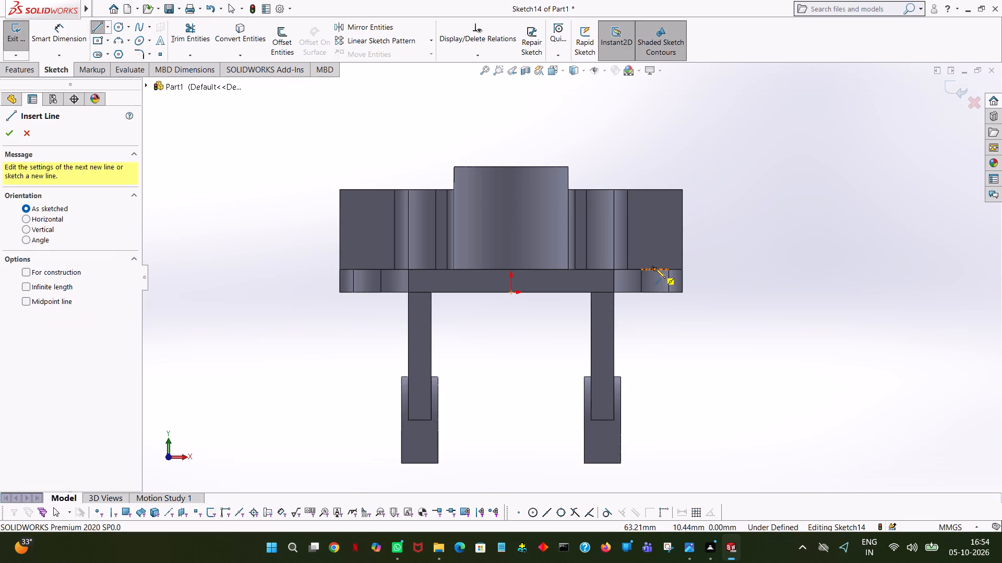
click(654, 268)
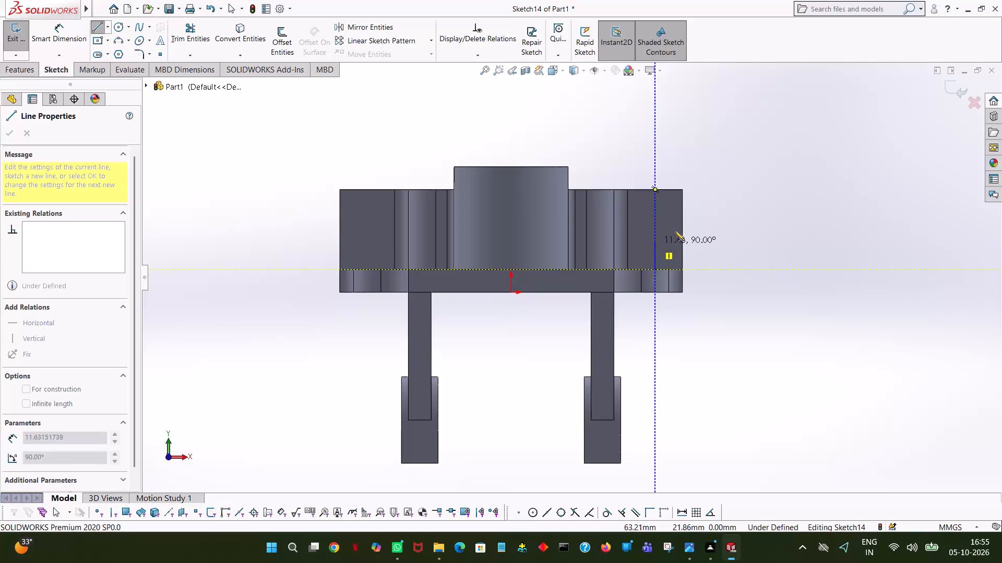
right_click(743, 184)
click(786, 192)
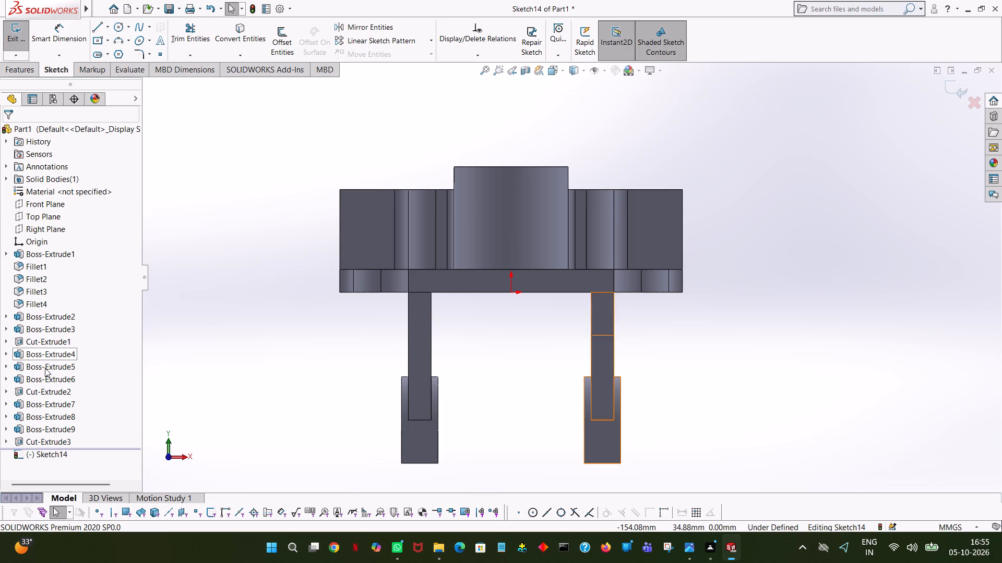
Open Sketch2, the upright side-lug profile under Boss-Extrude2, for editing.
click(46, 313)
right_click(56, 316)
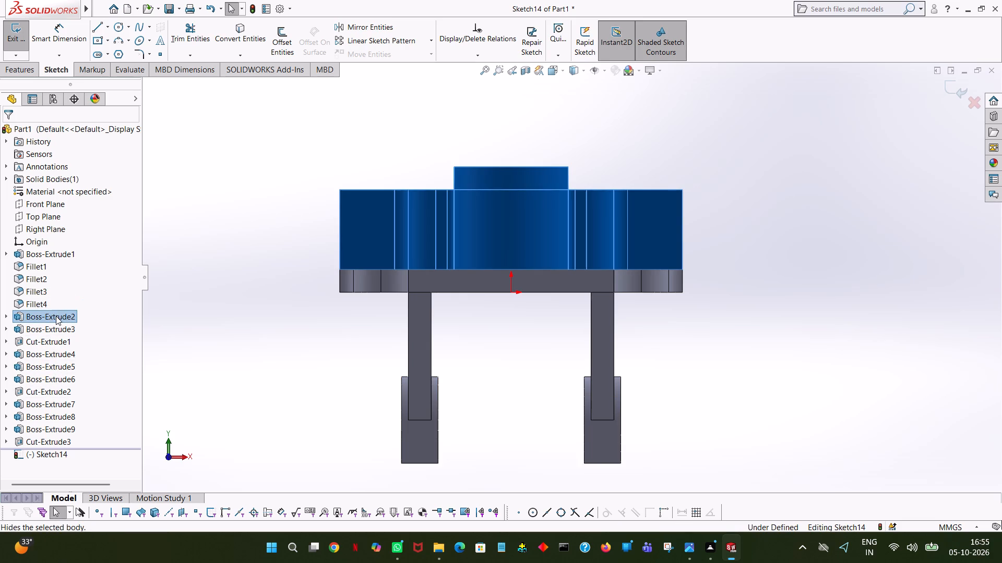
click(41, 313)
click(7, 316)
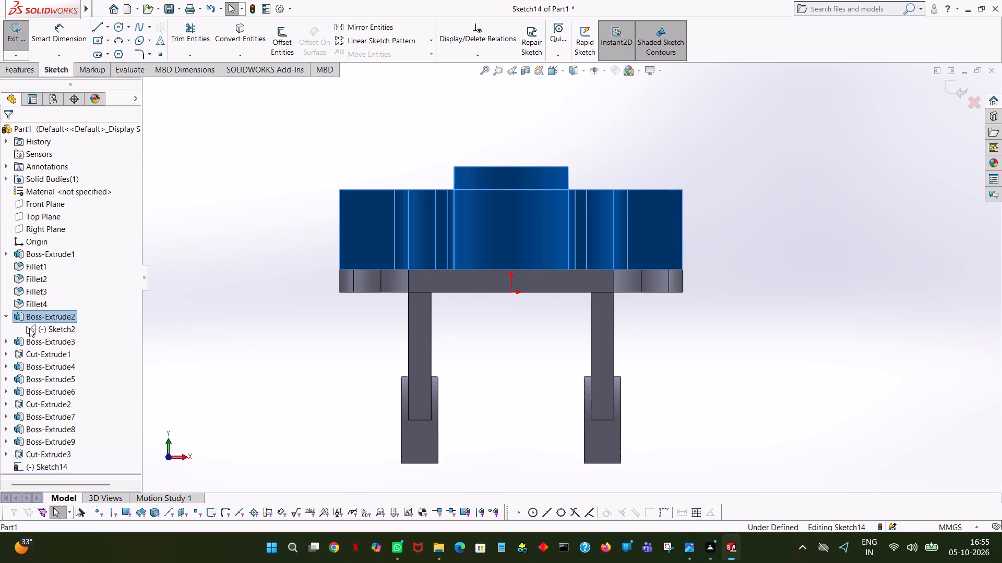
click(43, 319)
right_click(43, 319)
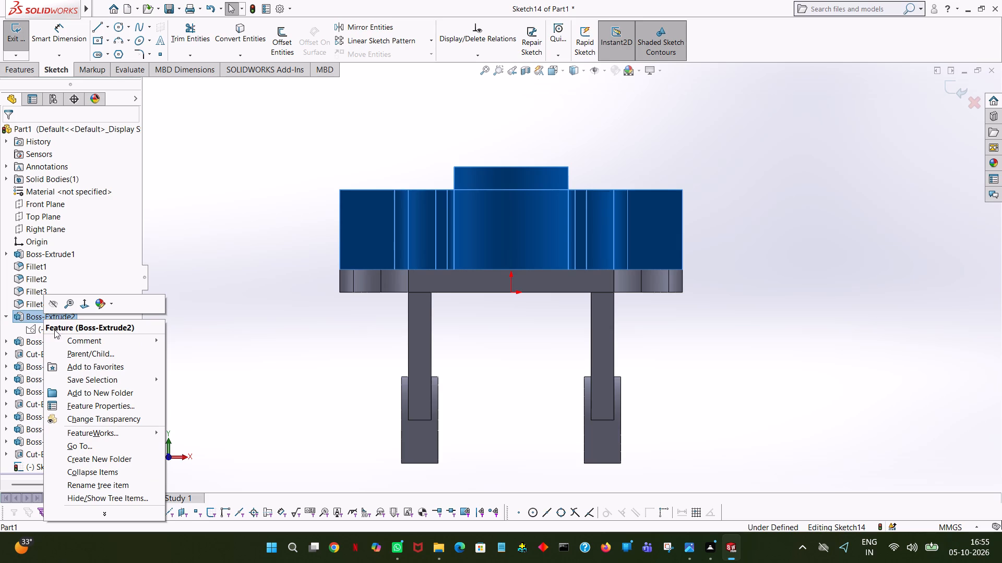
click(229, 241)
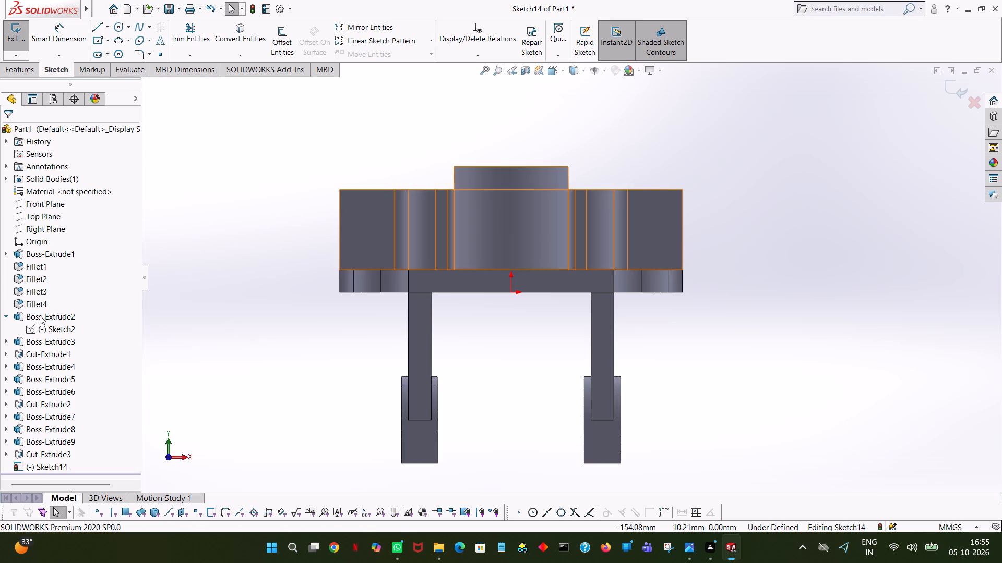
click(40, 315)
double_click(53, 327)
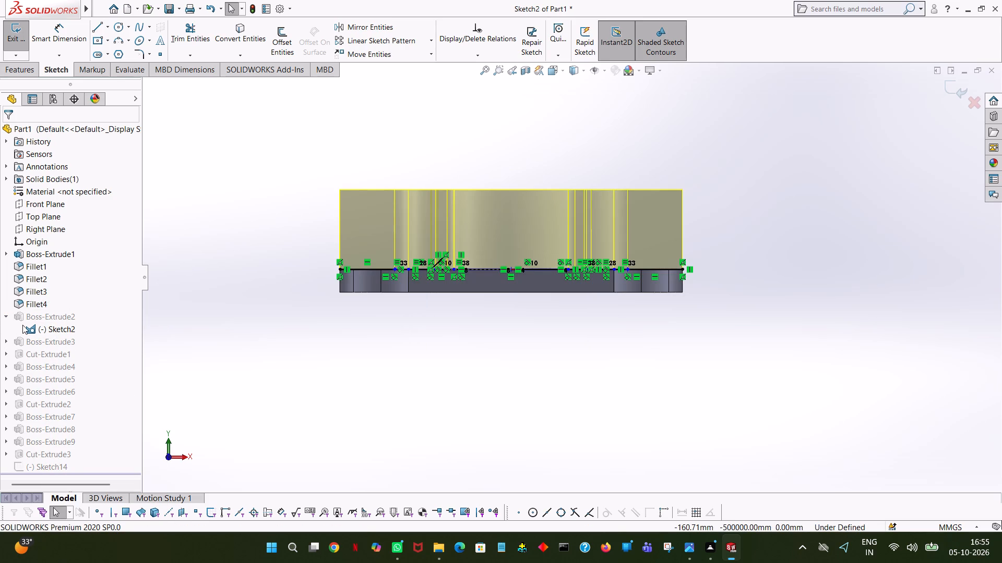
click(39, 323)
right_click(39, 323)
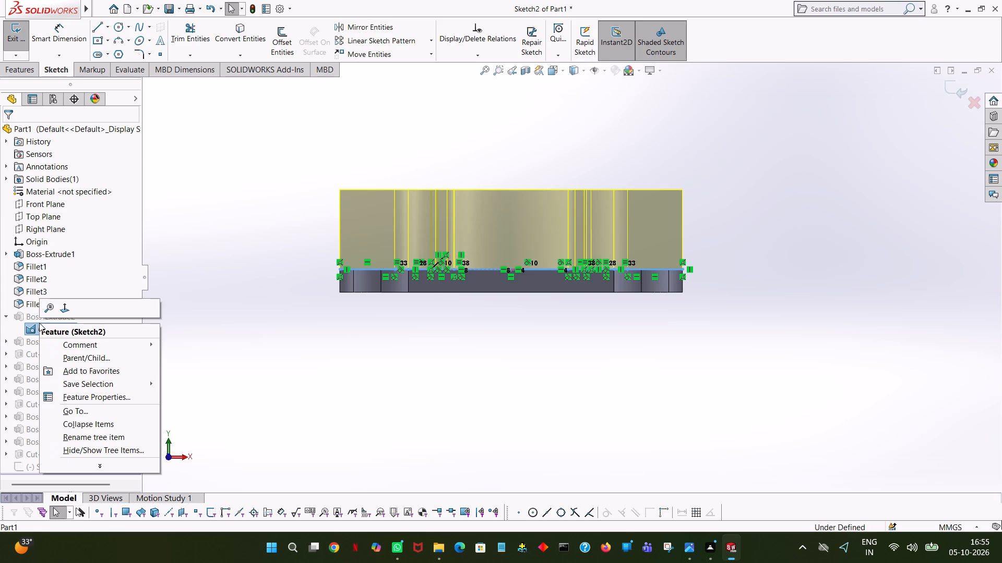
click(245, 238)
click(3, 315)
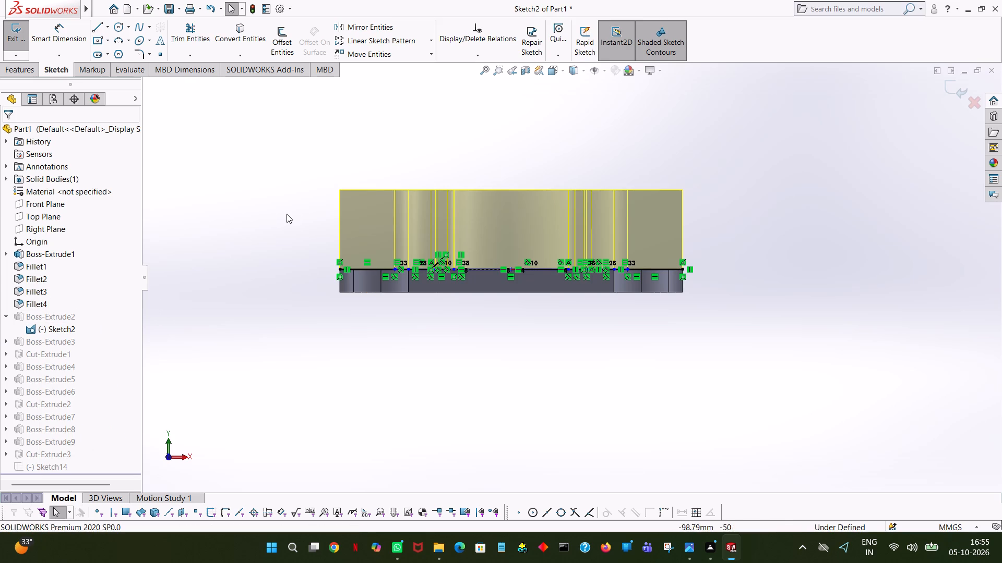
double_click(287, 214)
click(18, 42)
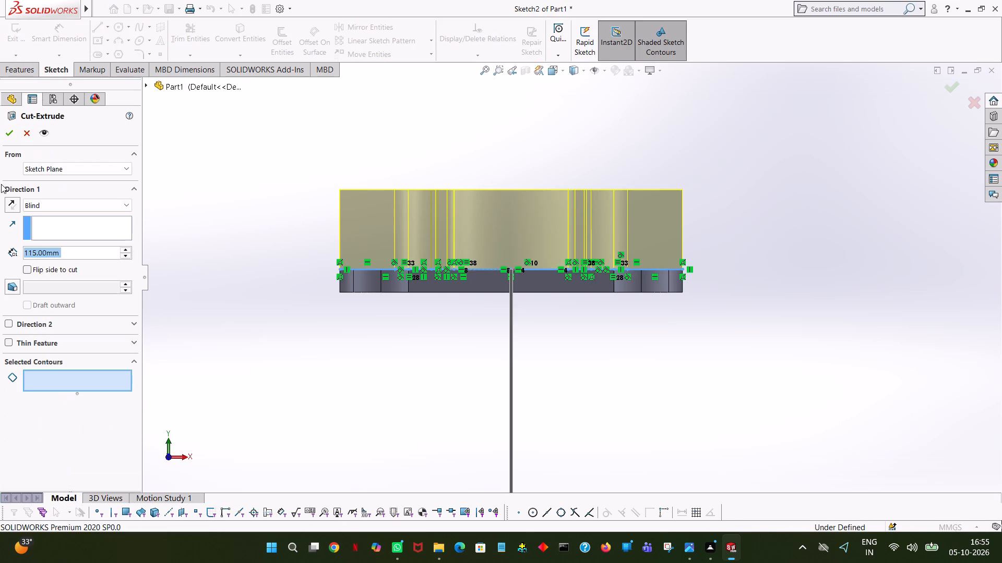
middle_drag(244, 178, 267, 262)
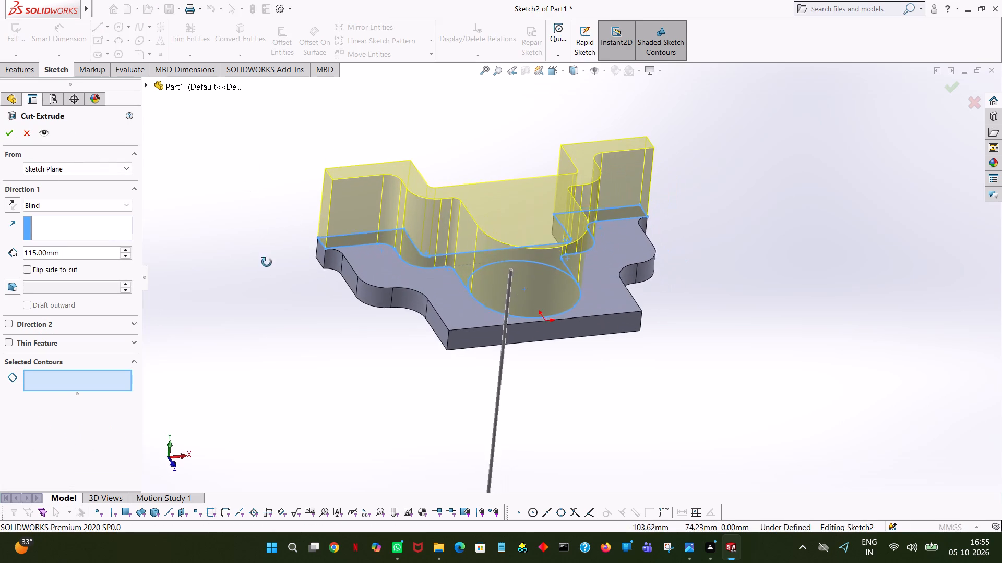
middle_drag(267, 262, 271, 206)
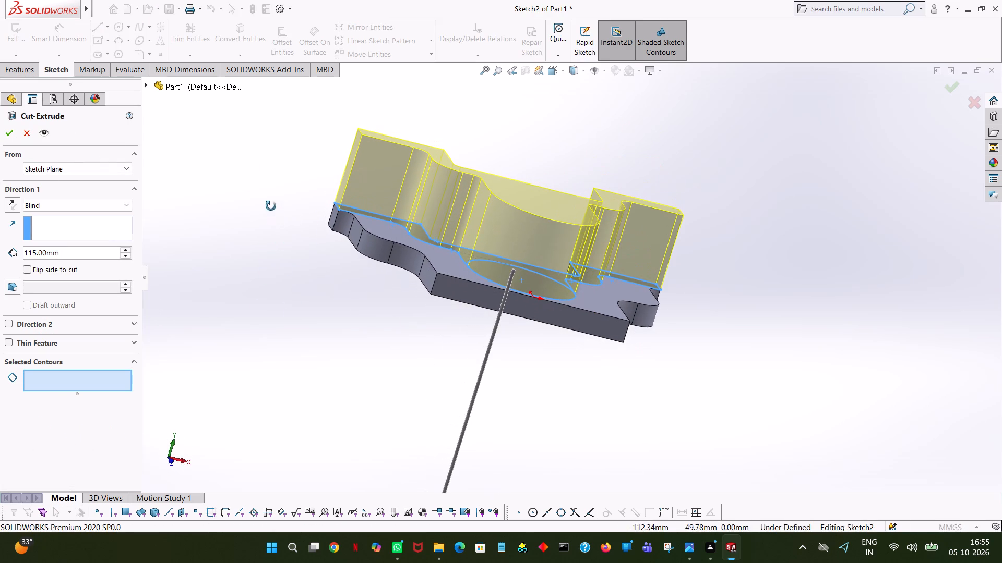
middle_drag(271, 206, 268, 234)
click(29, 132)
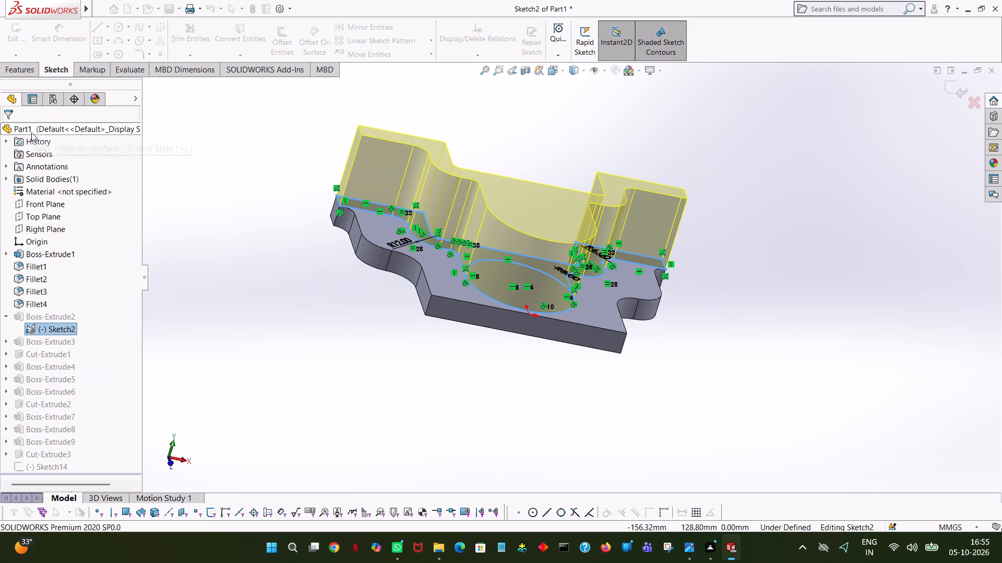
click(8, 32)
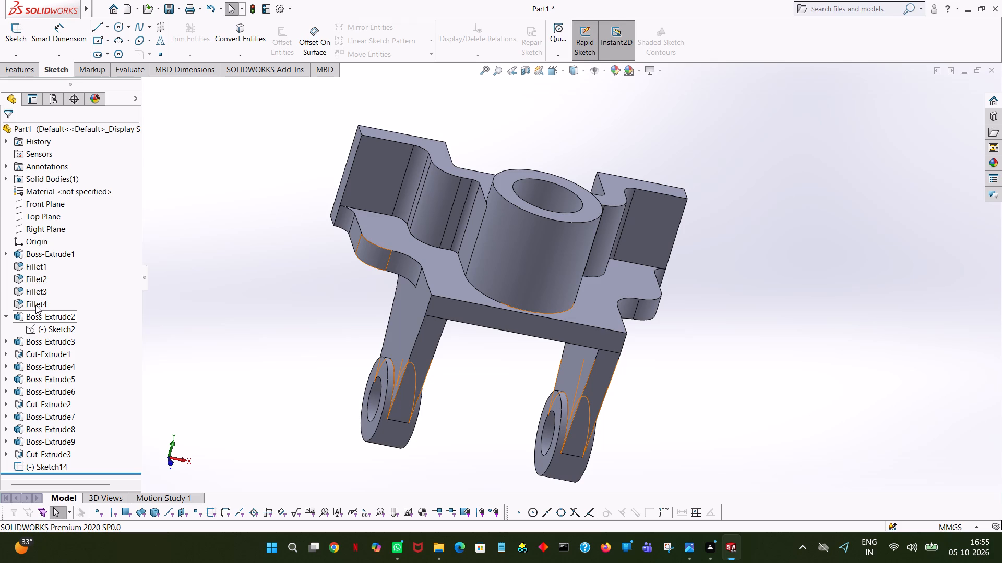
Set the Blind depth of Boss-Extrude2, the upright side-lug extrusion, to 25 mm.
middle_drag(163, 317, 151, 286)
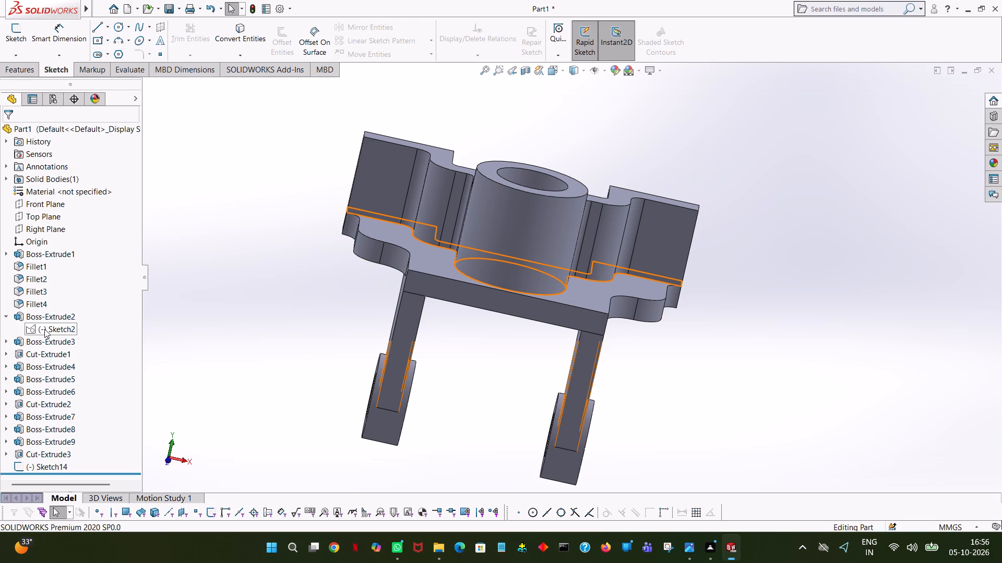
click(61, 320)
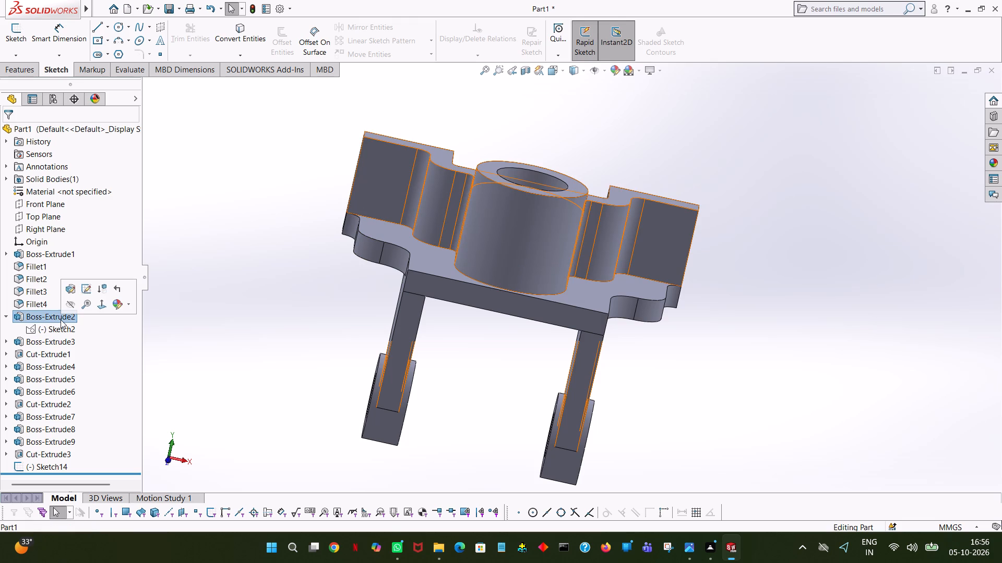
click(66, 291)
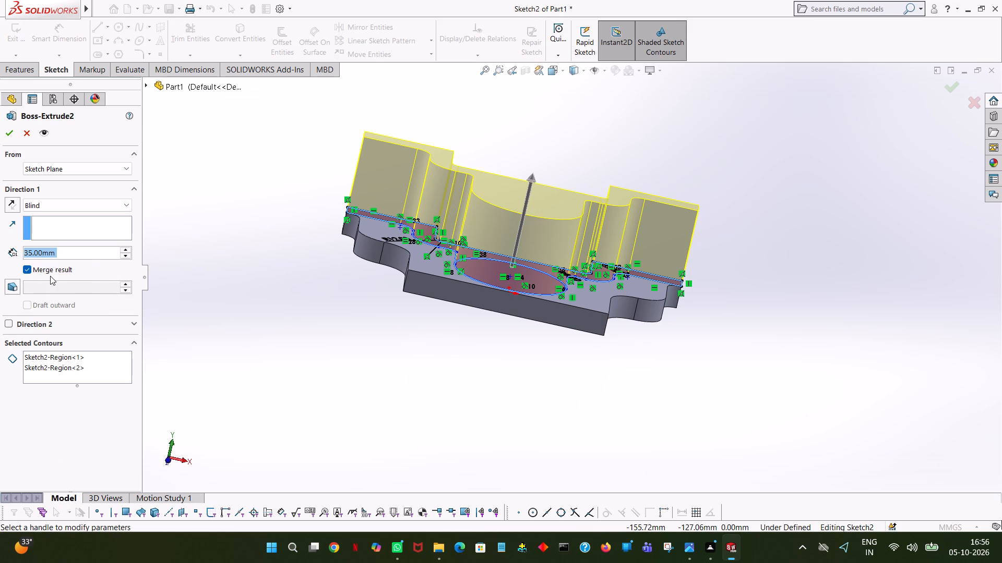
key(3)
key(BackSpace)
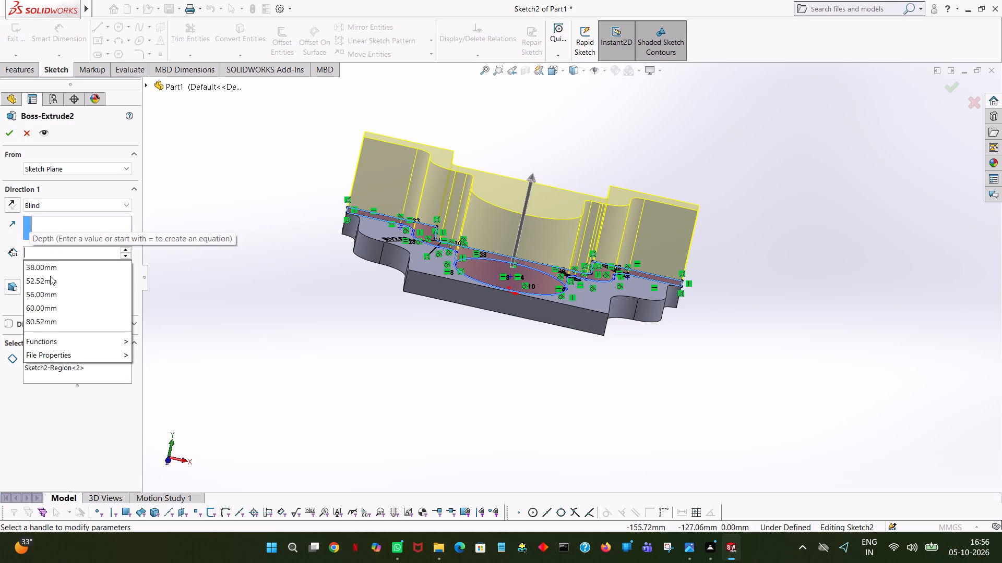
text(25)
key(Return)
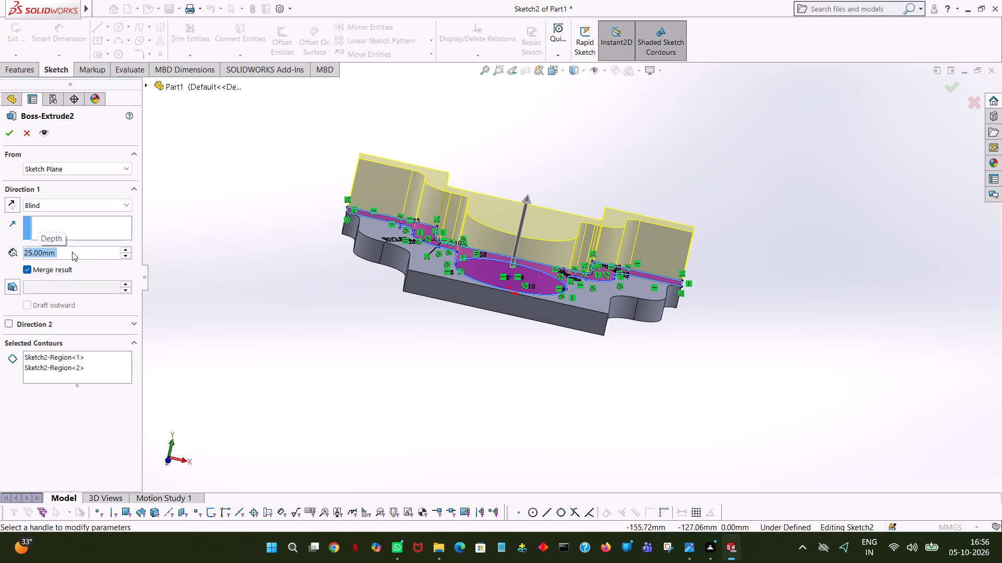
click(3, 131)
Start an extruded-cut sketch on the flat front face of the upright side lug at the +X end, viewed face-on.
click(776, 174)
middle_drag(755, 182, 744, 176)
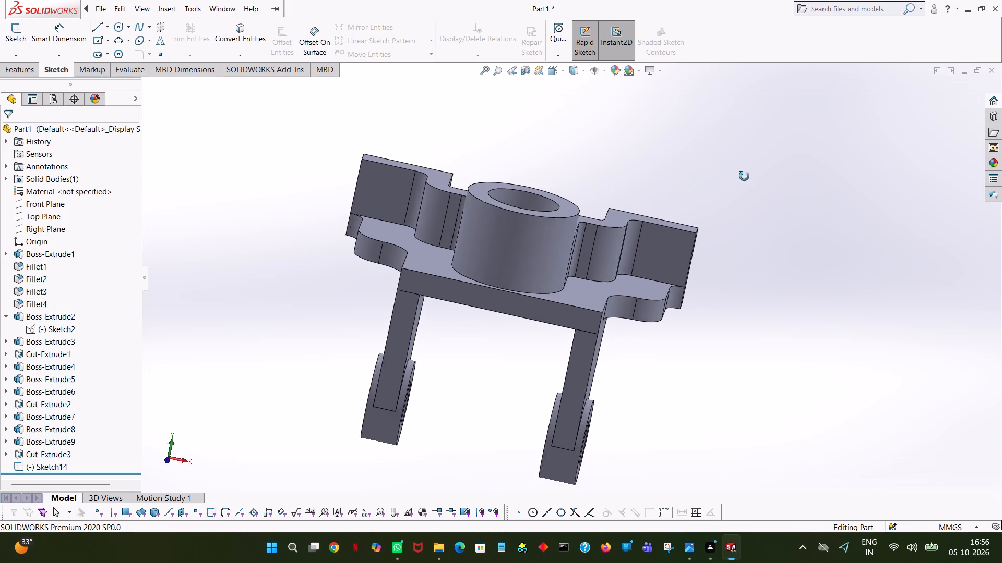
middle_drag(744, 176, 912, 201)
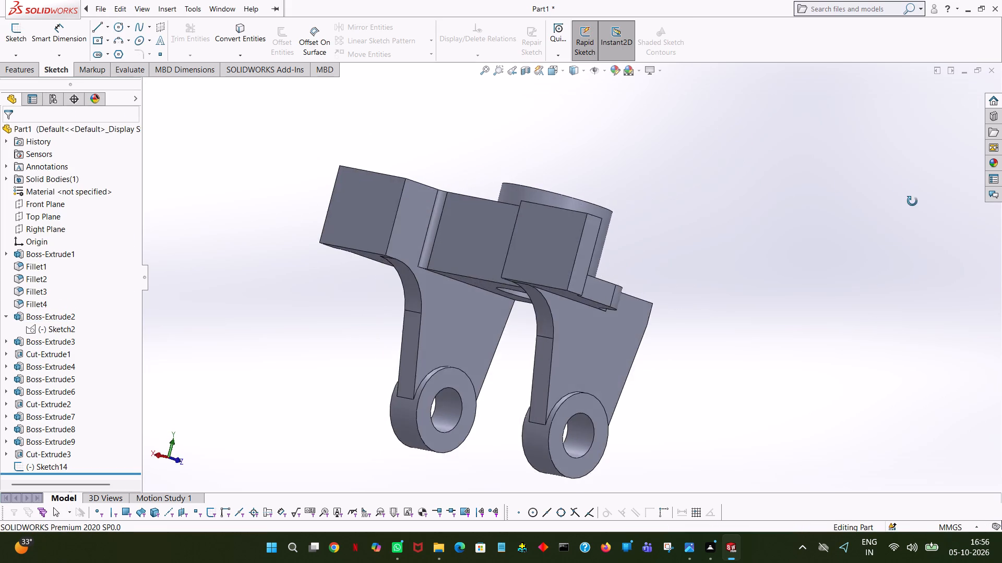
middle_drag(912, 201, 731, 205)
click(817, 166)
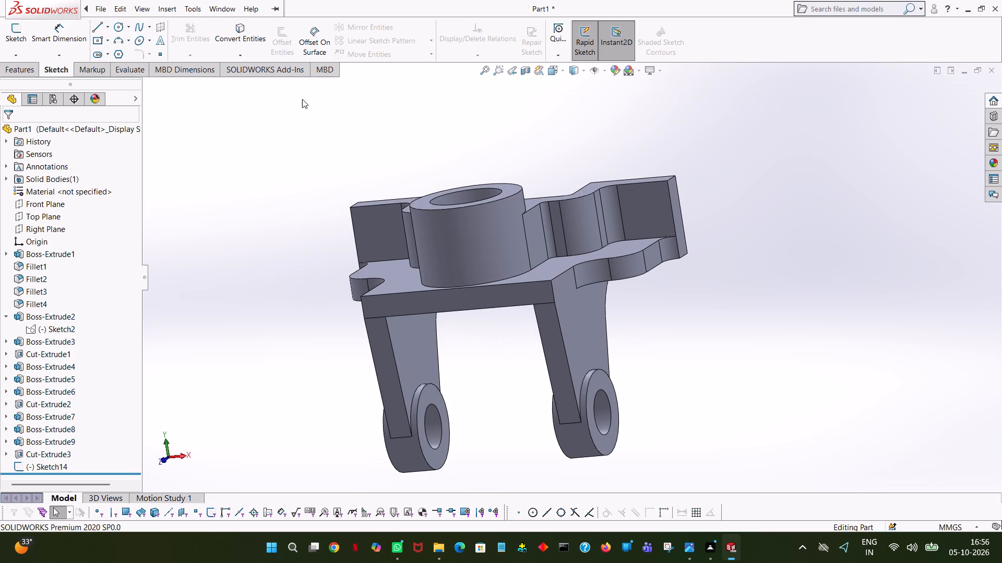
click(9, 75)
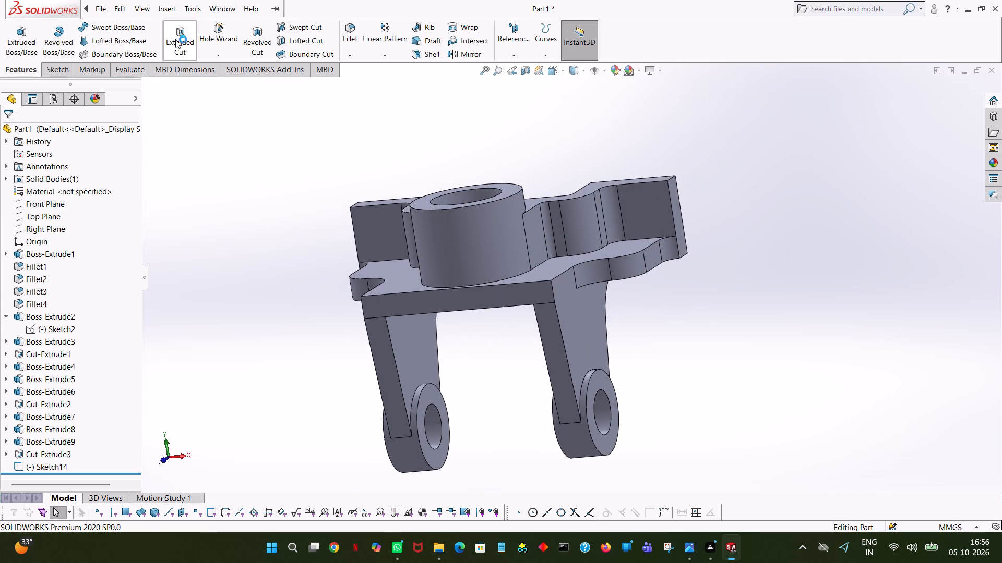
click(175, 39)
click(647, 191)
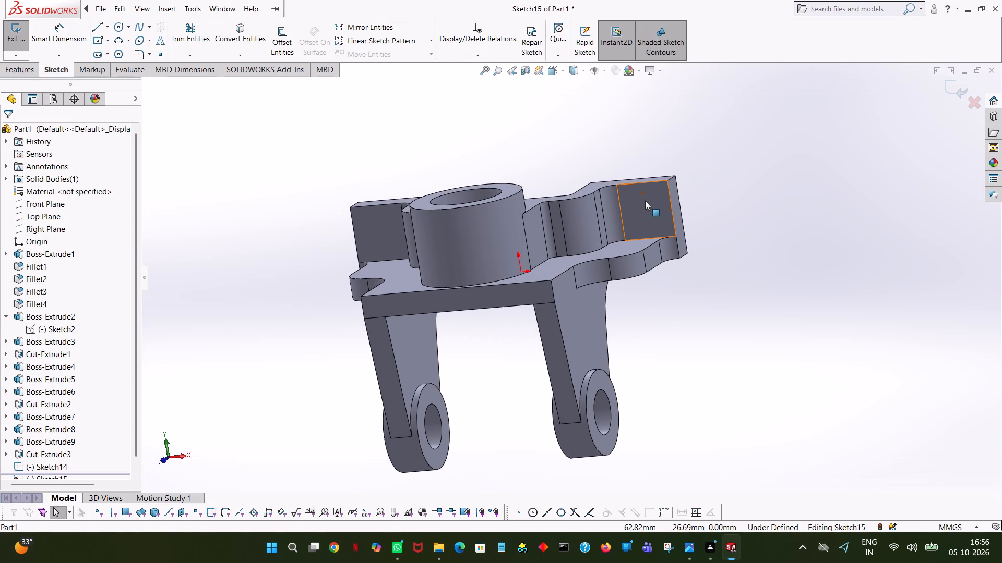
key(space)
click(128, 78)
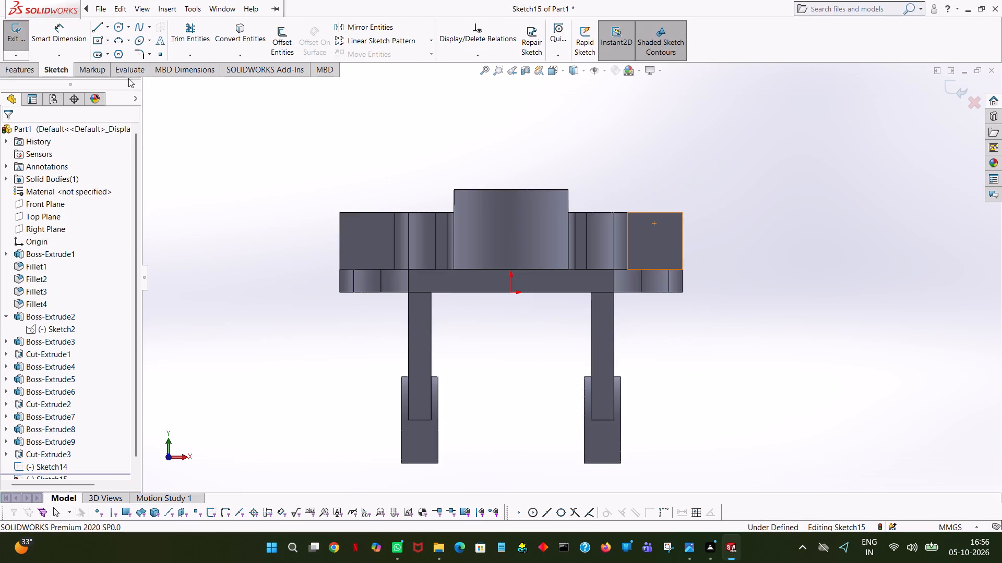
Draw a 23 mm vertical line upward from the base plate's bottom edge onto the +X side lug's face.
click(95, 28)
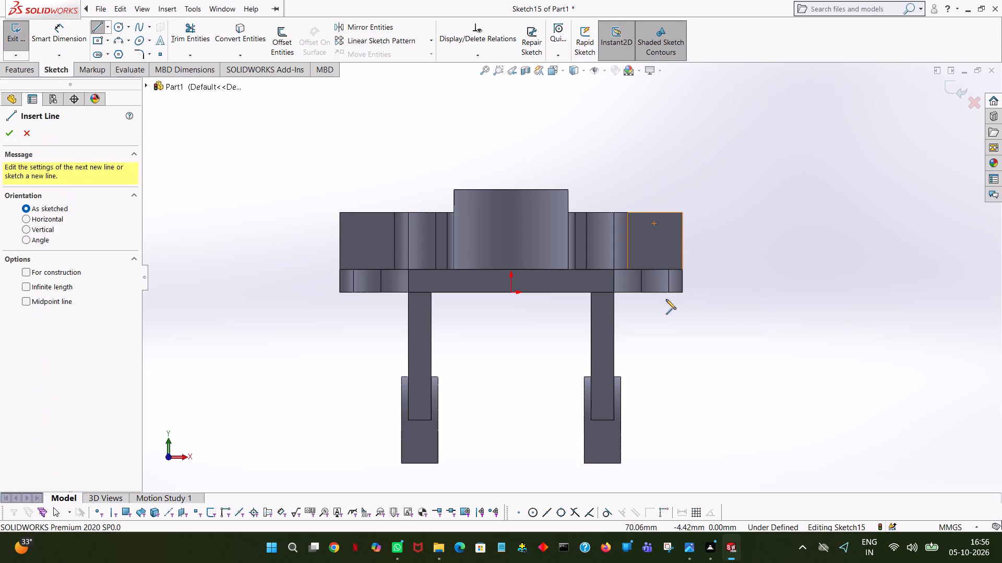
click(653, 292)
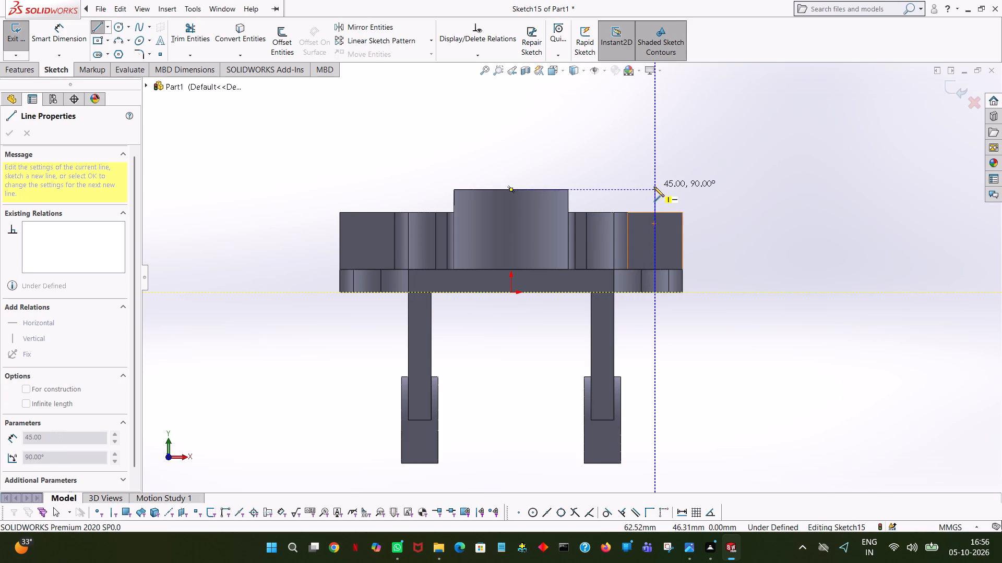
click(657, 234)
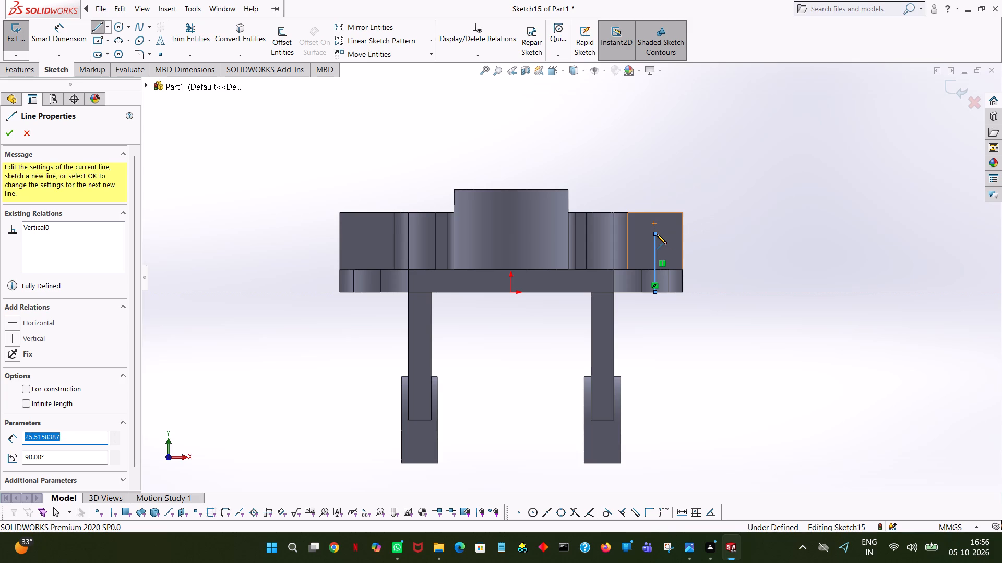
text(23)
key(Return)
right_click(658, 234)
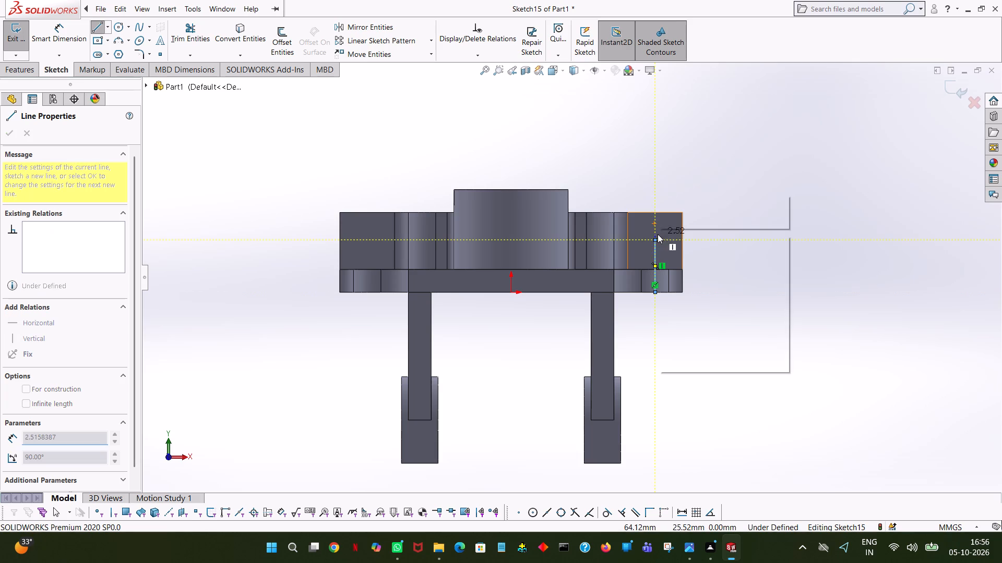
click(693, 244)
click(749, 168)
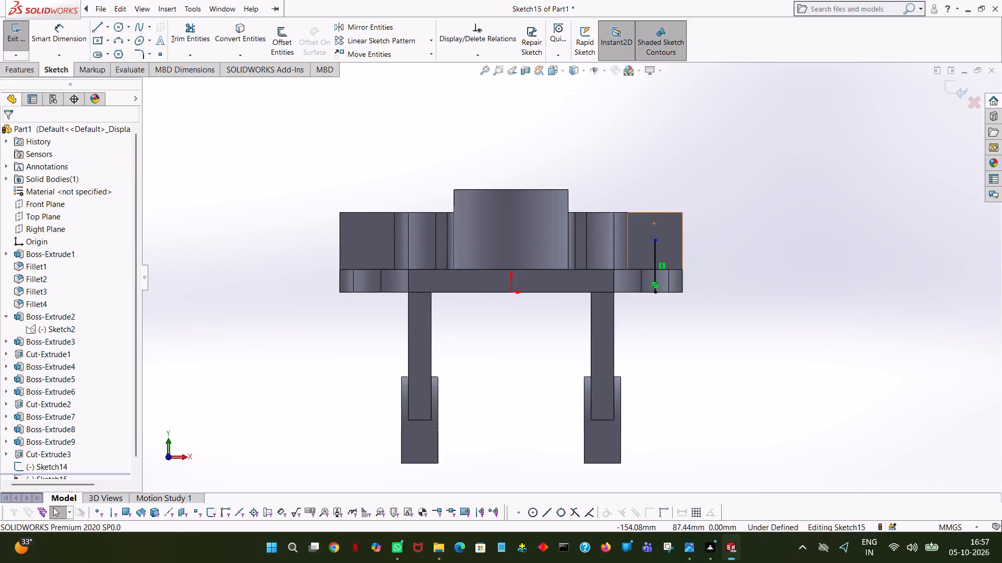
Draw a circle of 5 mm radius centred on the upper end of the vertical line.
click(118, 24)
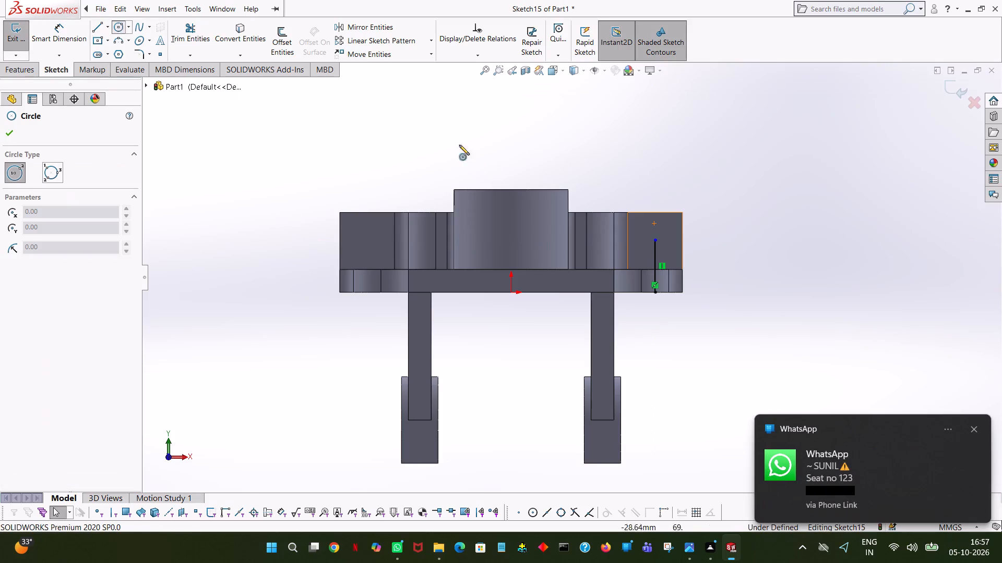
click(655, 240)
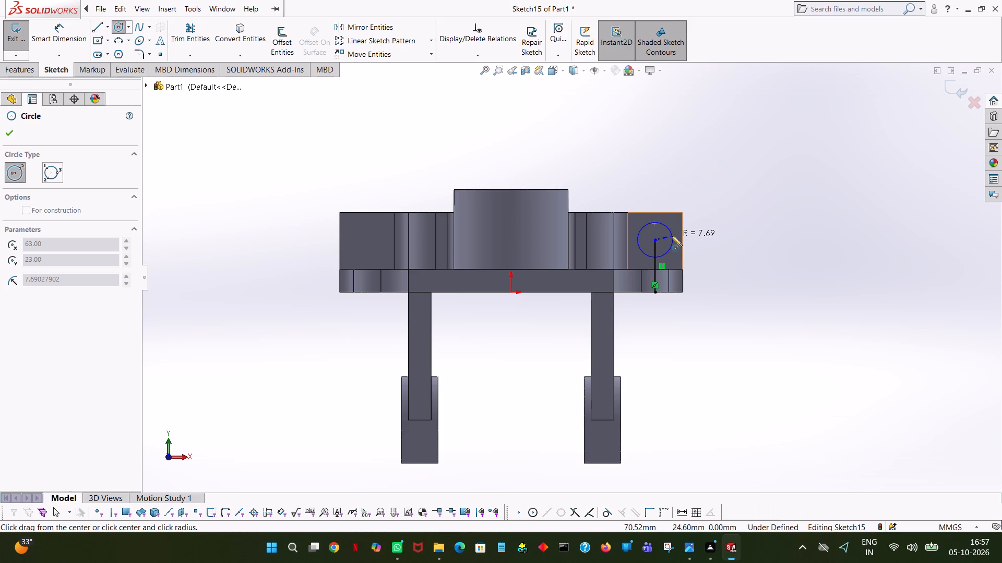
click(672, 236)
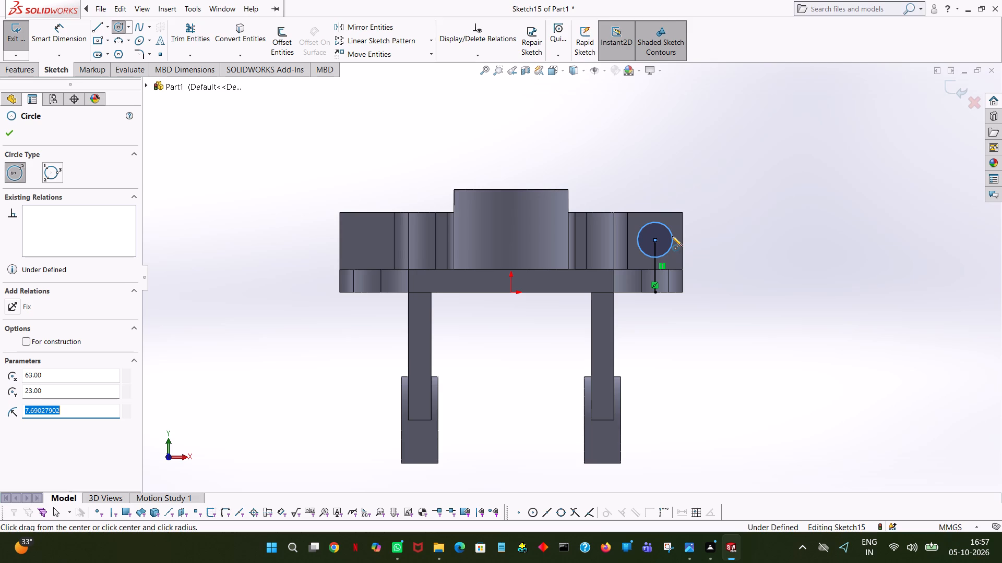
key(5)
key(Return)
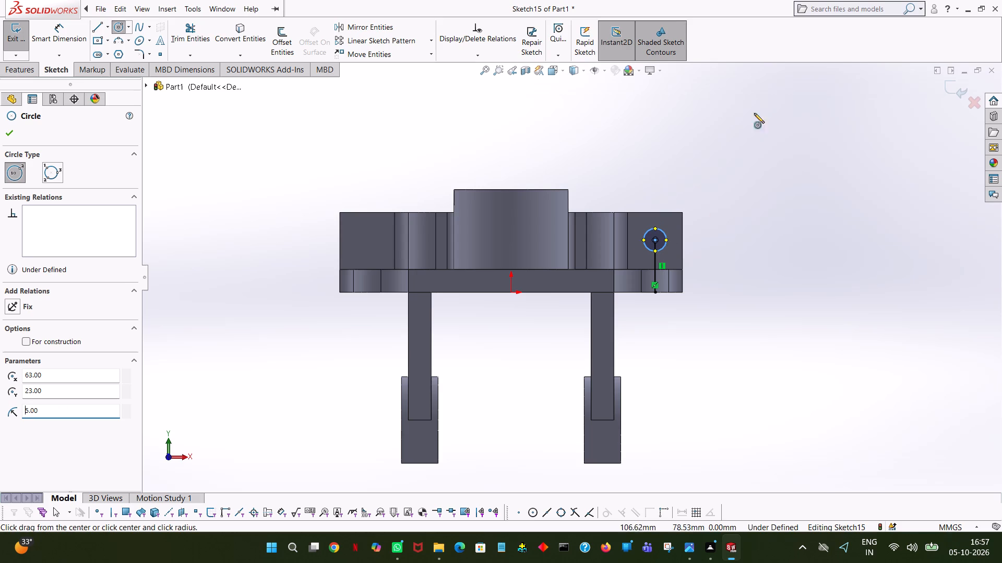
double_click(0, 137)
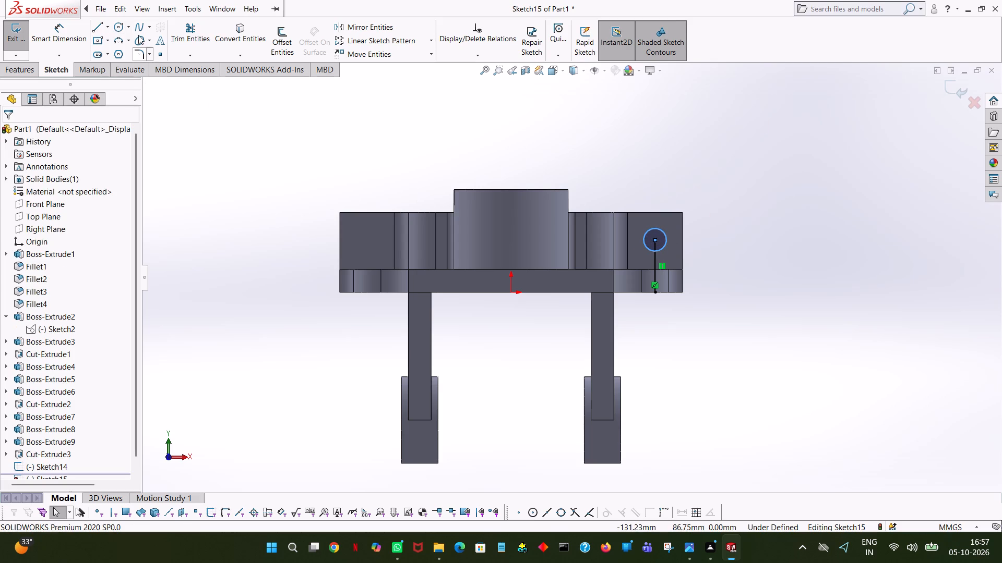
Draw a matching 23 mm vertical line upward from the base plate's bottom edge at the opposite side lug.
click(94, 24)
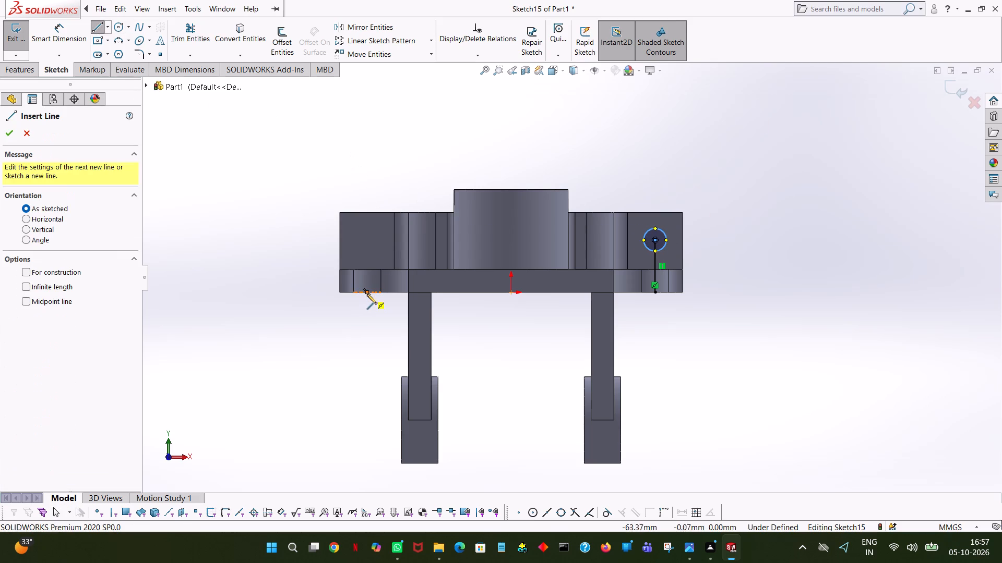
click(364, 291)
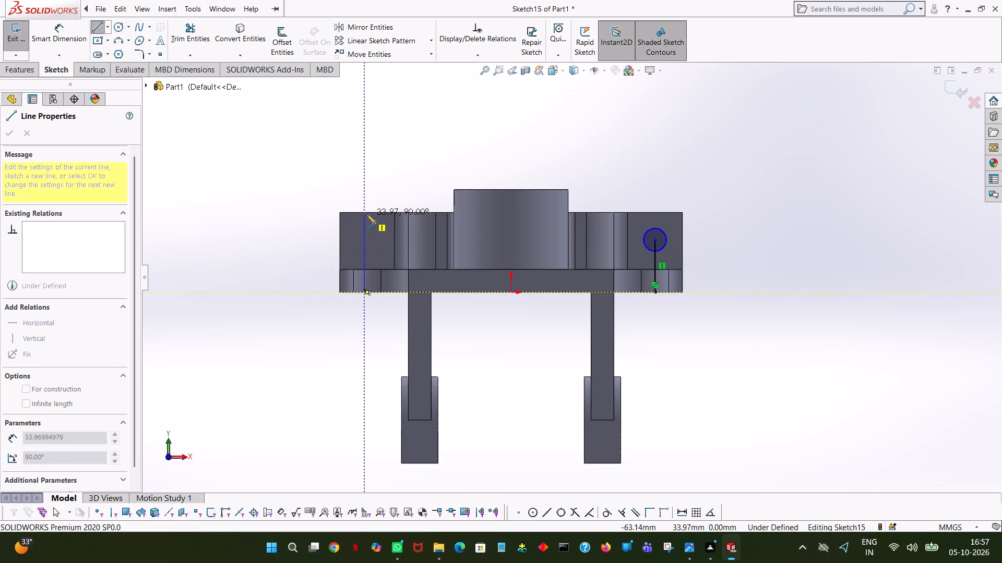
click(365, 240)
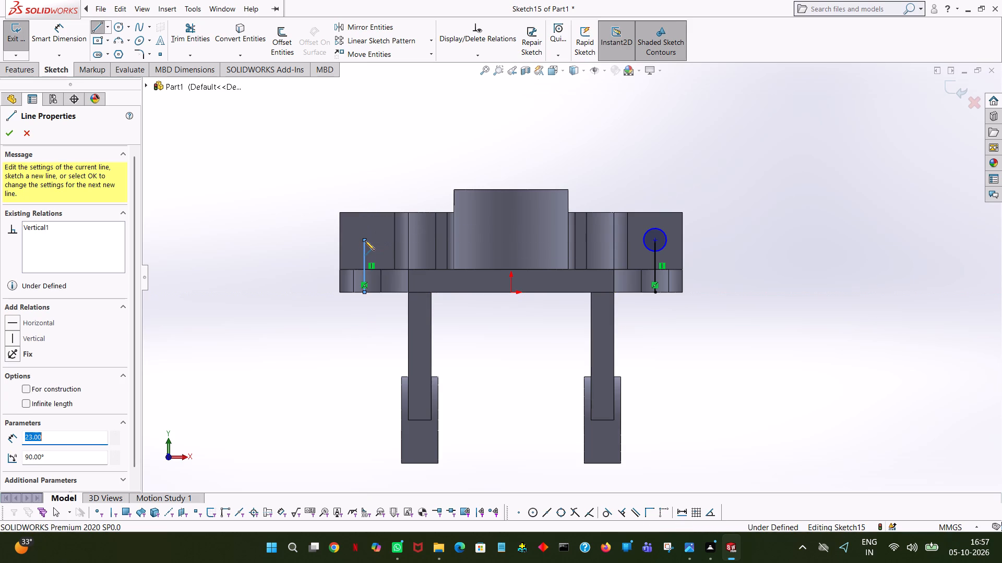
right_click(365, 240)
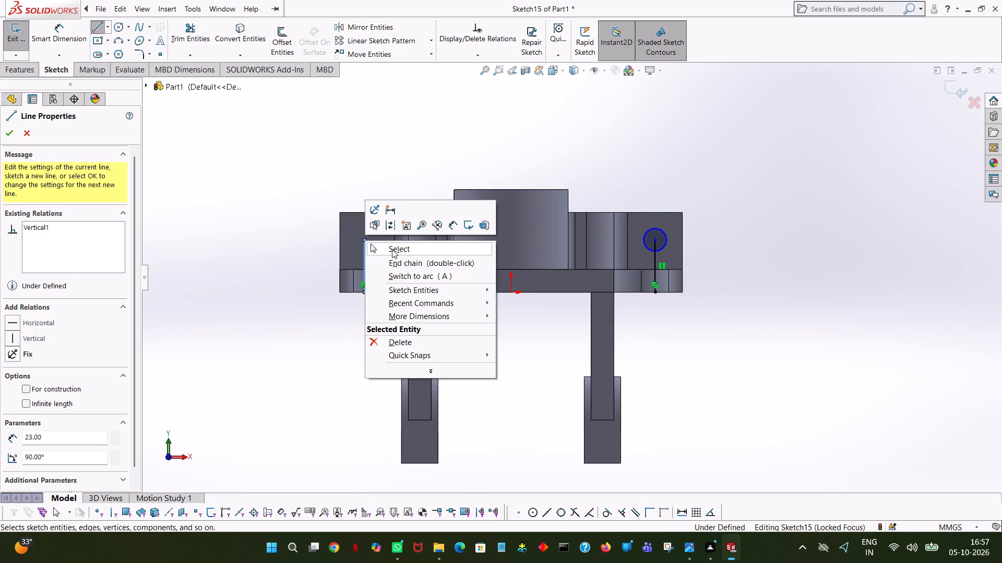
click(392, 249)
Draw a circle of 5 mm radius centred on the upper end of the opposite lug's vertical line.
click(122, 24)
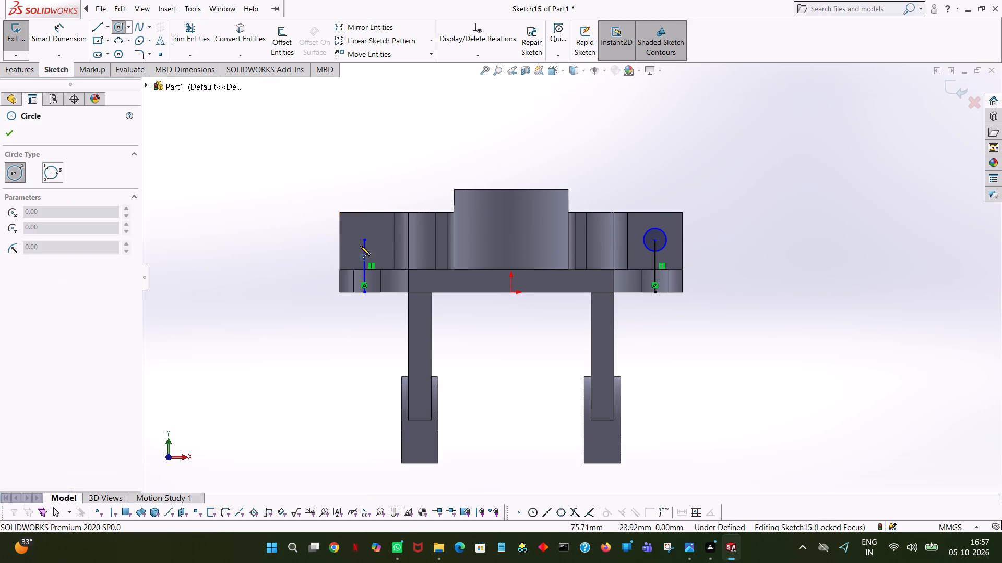
click(365, 240)
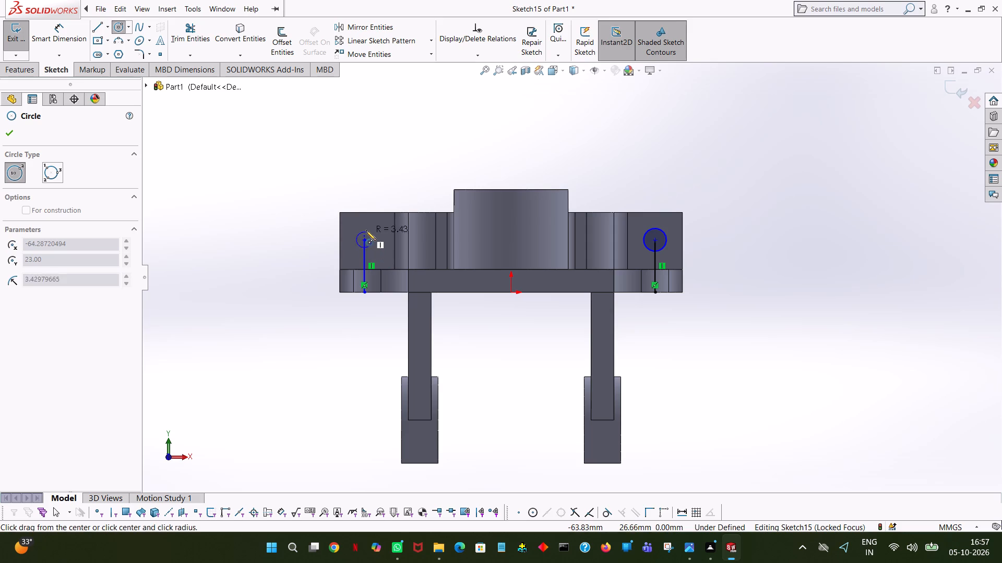
click(367, 227)
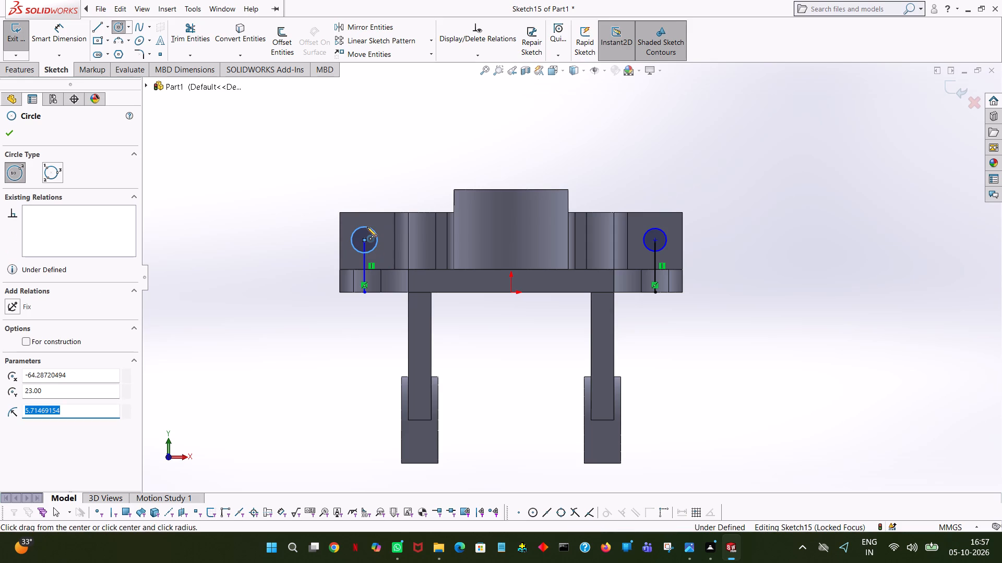
key(5)
key(Return)
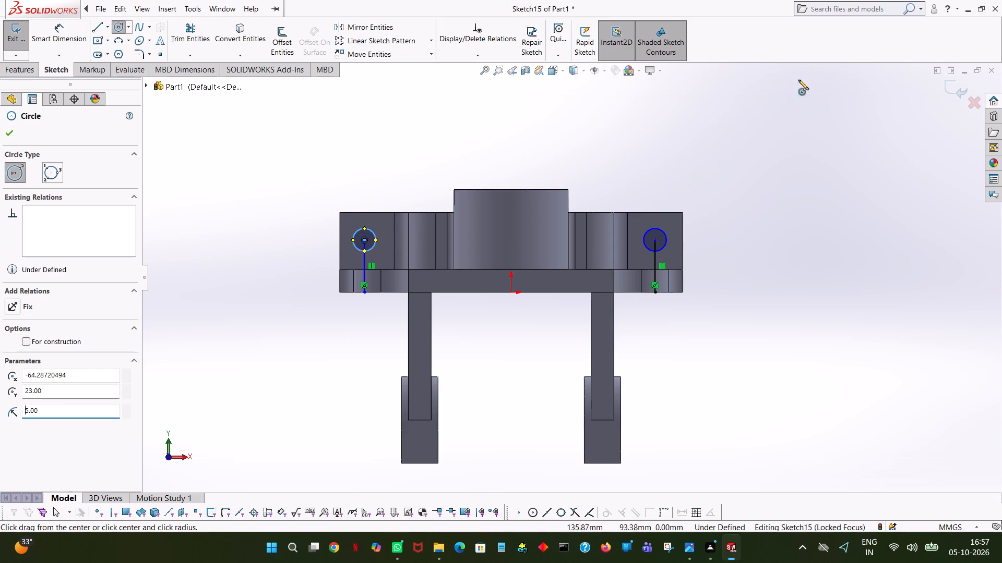
click(9, 132)
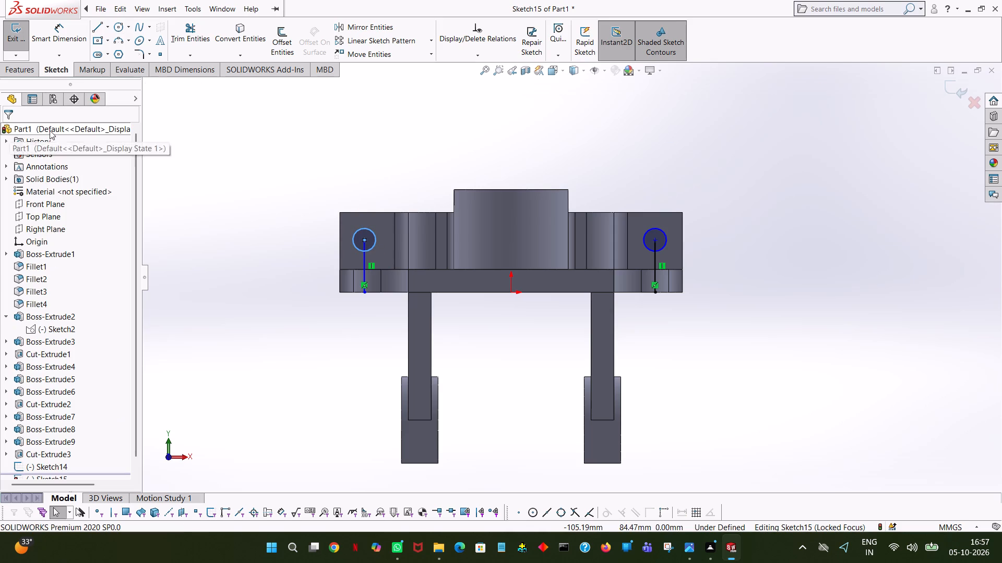
Trim away both vertical locating lines inside and below the circles, leaving only the two circles.
click(195, 33)
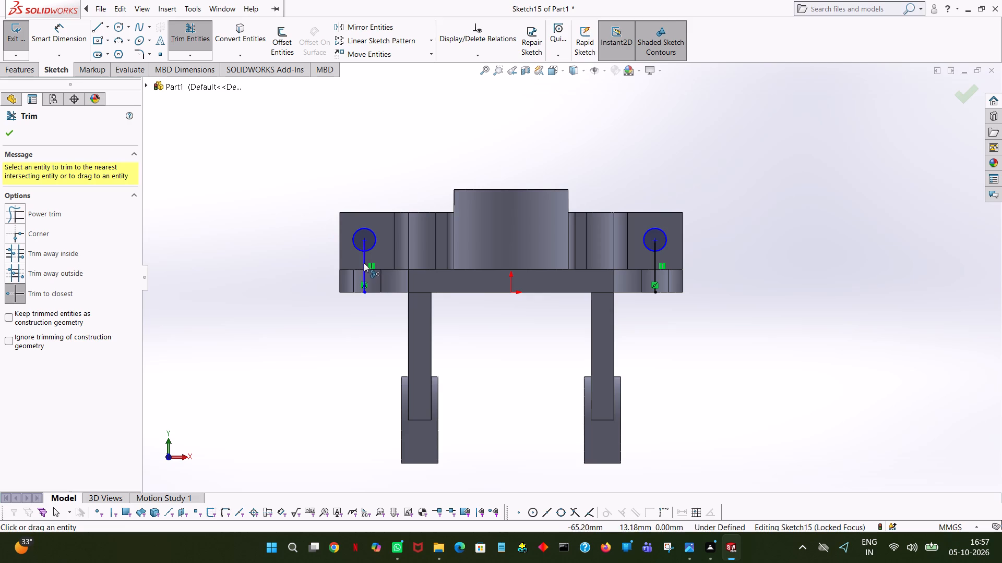
click(365, 263)
click(364, 242)
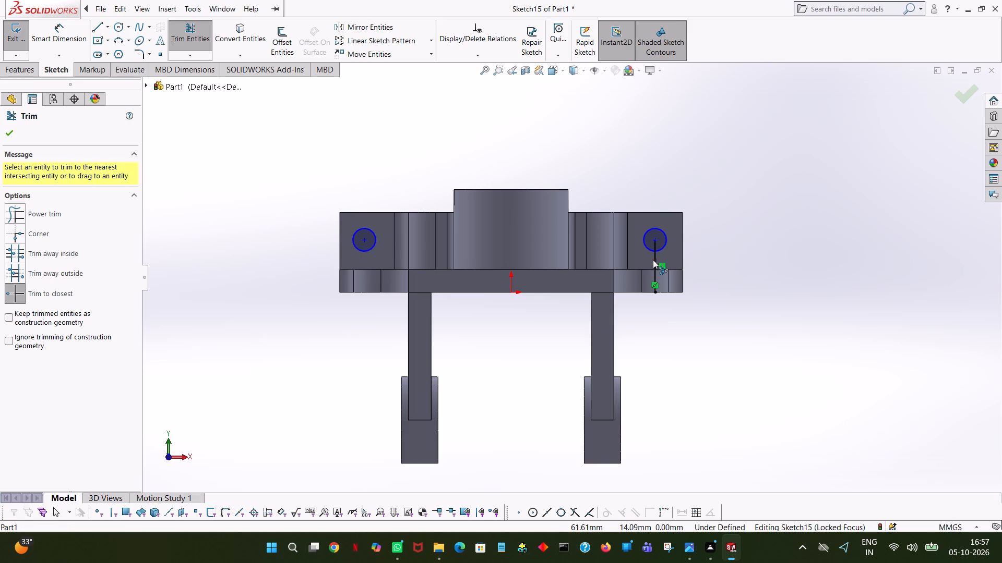
click(657, 259)
click(654, 242)
click(5, 131)
Extrude-cut the two 5 mm radius circles into the upright side lugs to make their mounting holes.
click(13, 75)
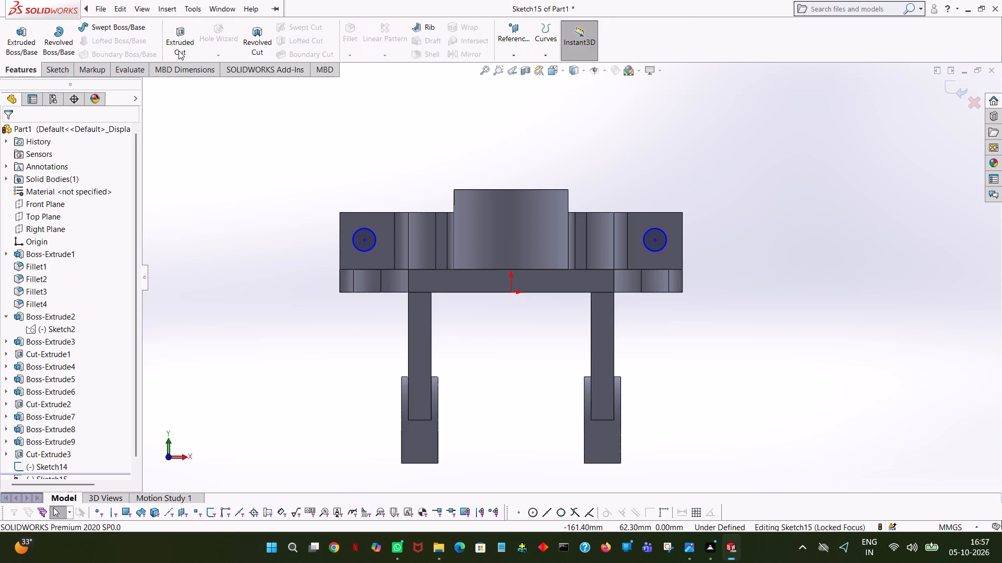
click(178, 51)
middle_drag(312, 168, 415, 259)
click(9, 134)
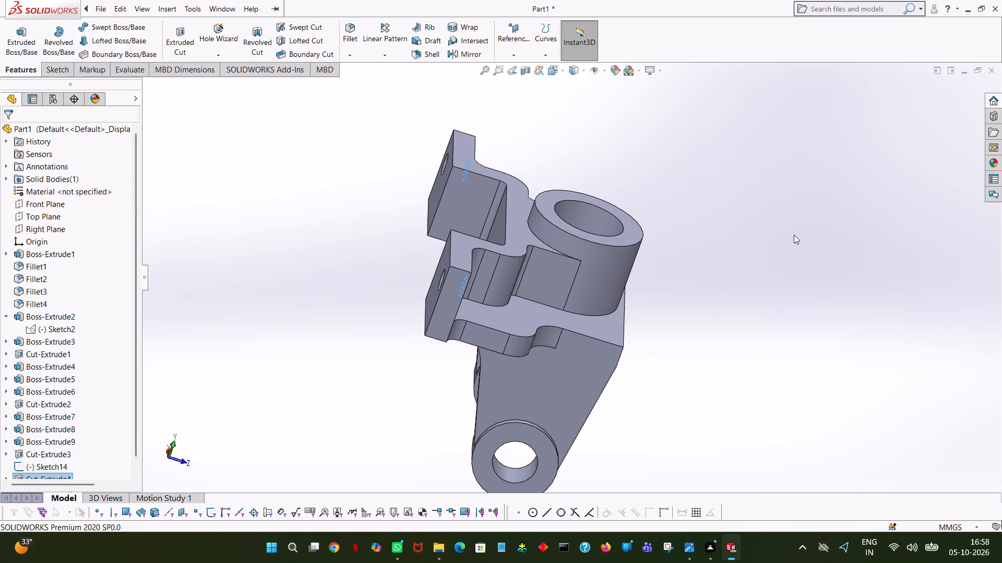
Examine the bracket from all sides, checking the lug mounting holes, the central boss and the lower legs.
click(794, 235)
middle_drag(792, 239, 761, 218)
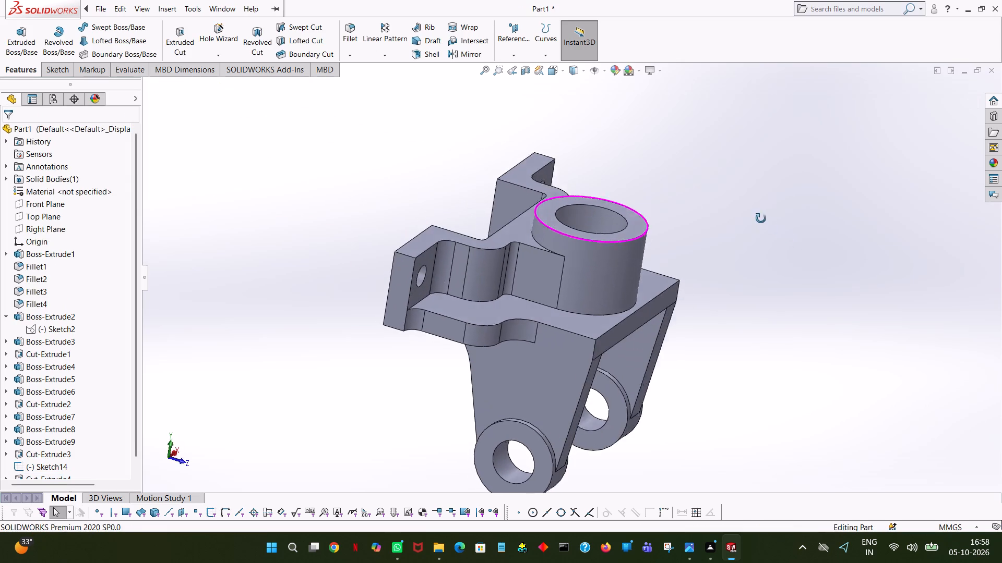
middle_drag(761, 218, 756, 214)
middle_drag(706, 144, 636, 137)
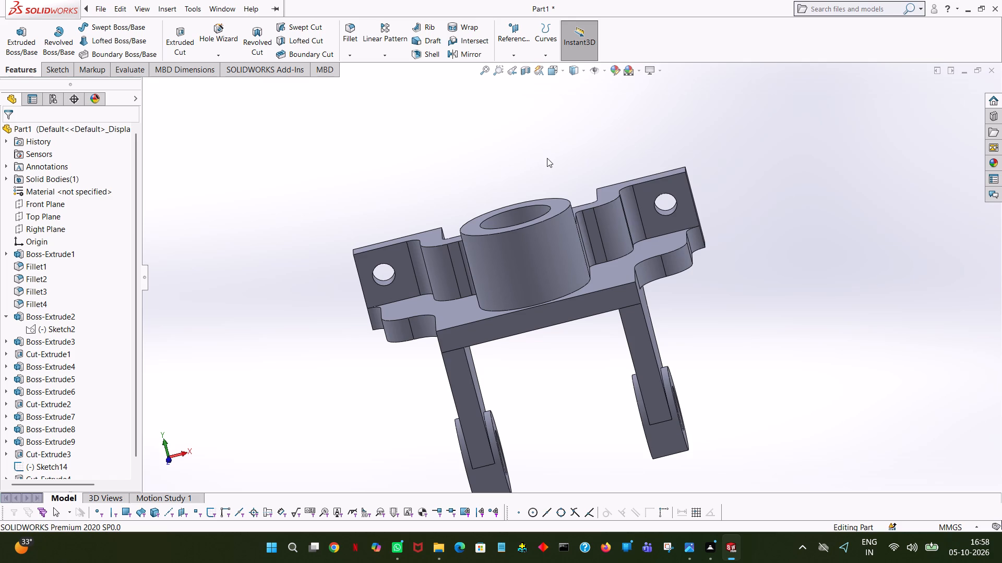
middle_drag(550, 157, 588, 289)
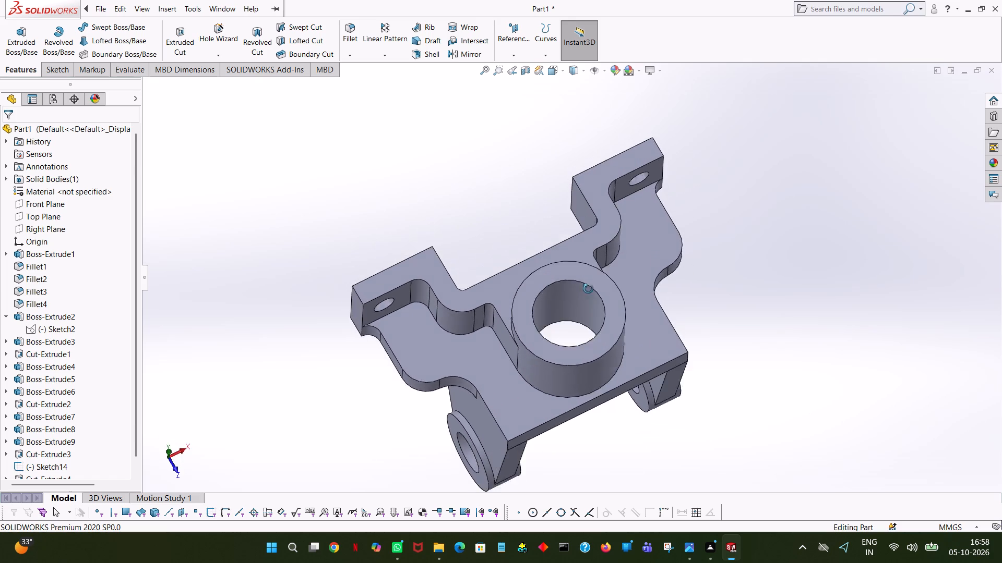
middle_drag(588, 289, 593, 40)
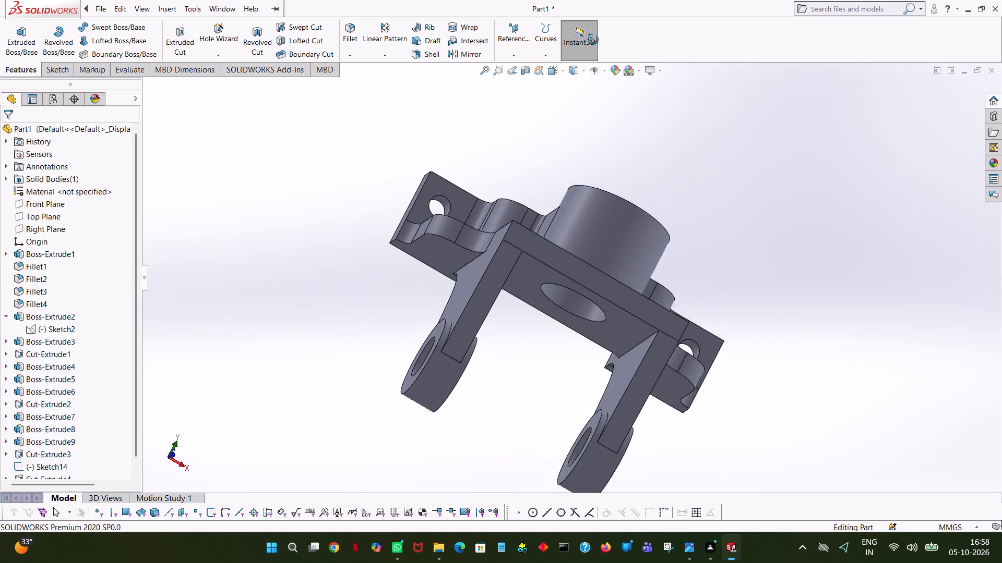
middle_drag(593, 40, 583, 1)
middle_drag(509, 24, 471, 41)
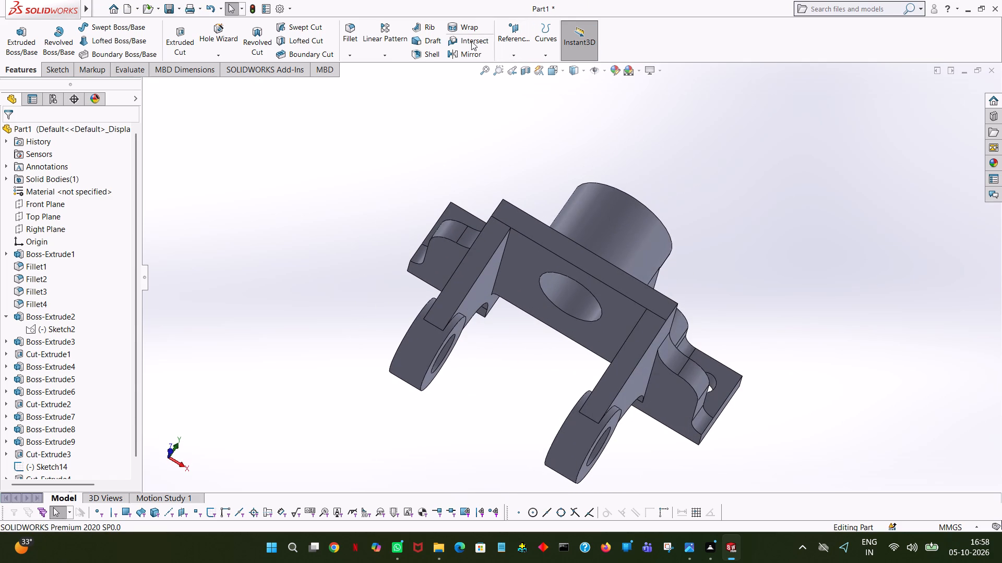
middle_drag(471, 41, 473, 43)
middle_drag(736, 141, 649, 128)
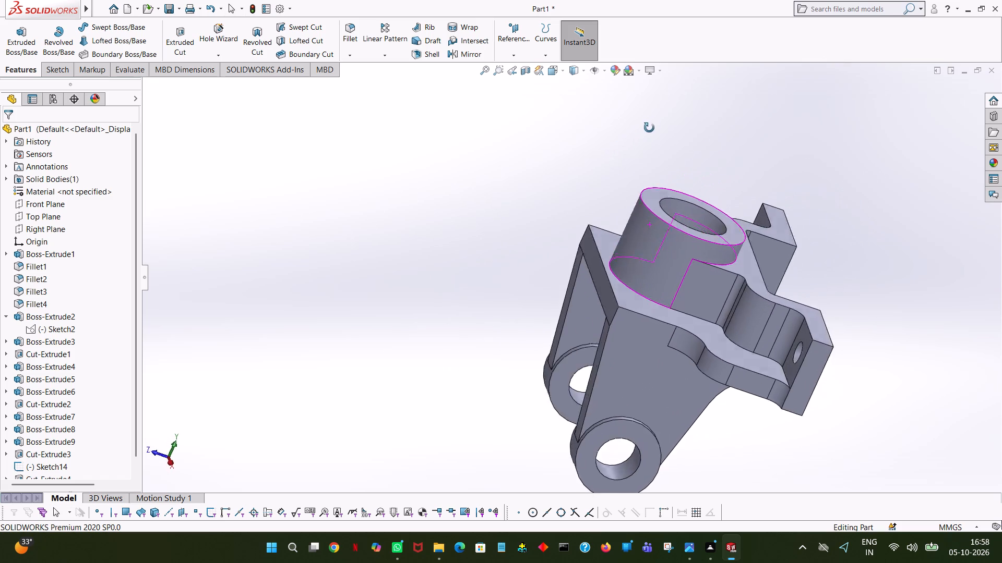
middle_drag(649, 128, 701, 116)
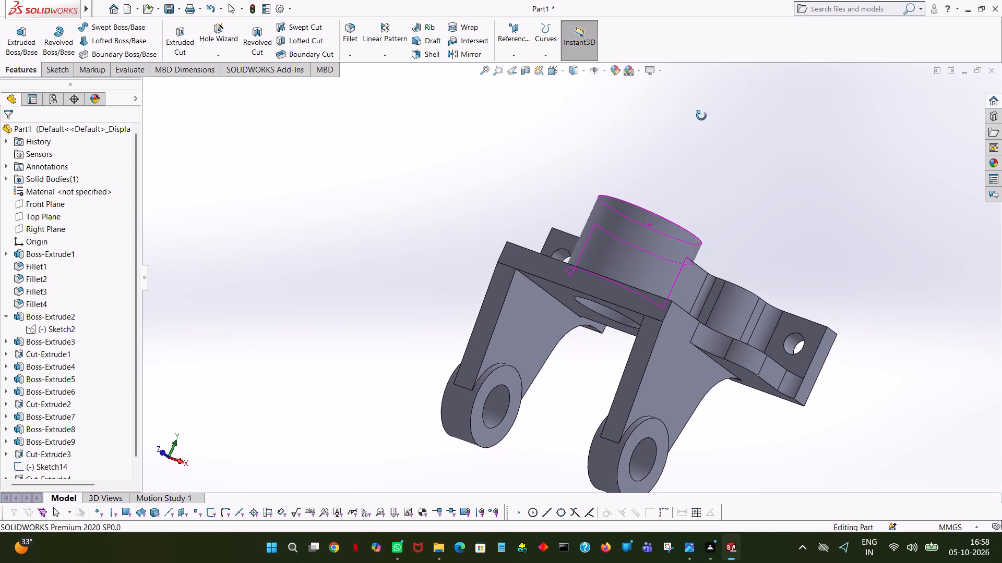
middle_drag(701, 116, 802, 224)
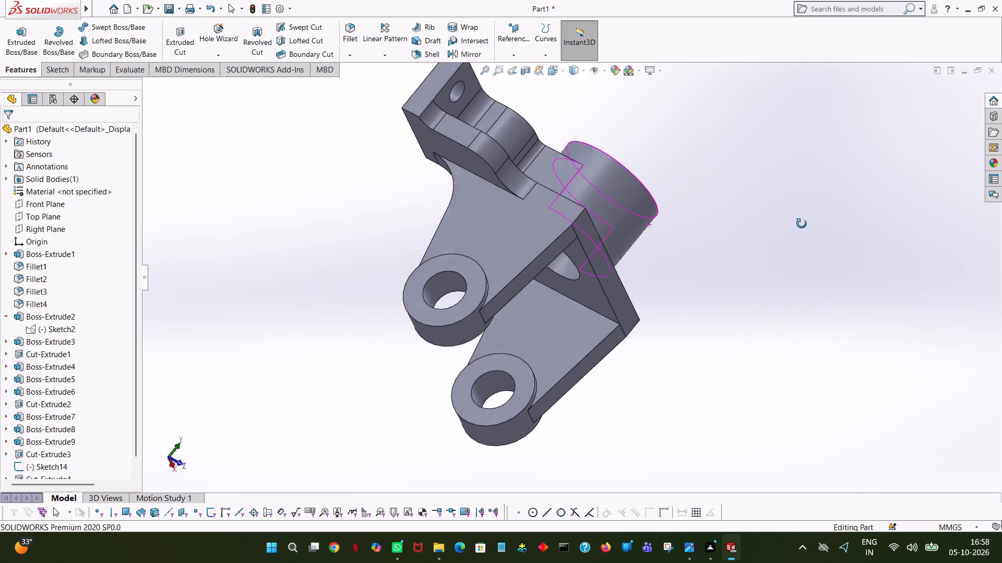
middle_drag(802, 224, 880, 408)
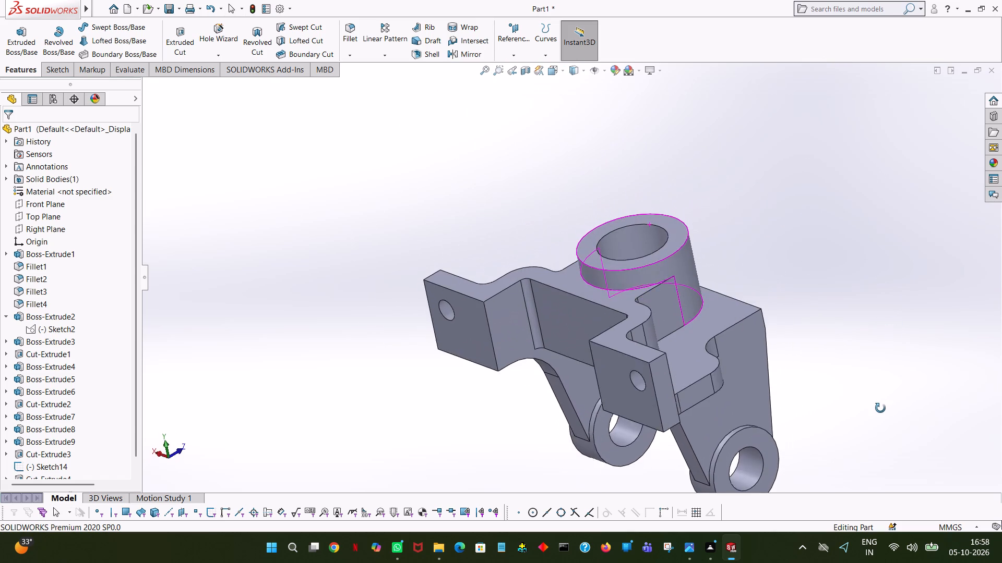
middle_drag(880, 408, 706, 306)
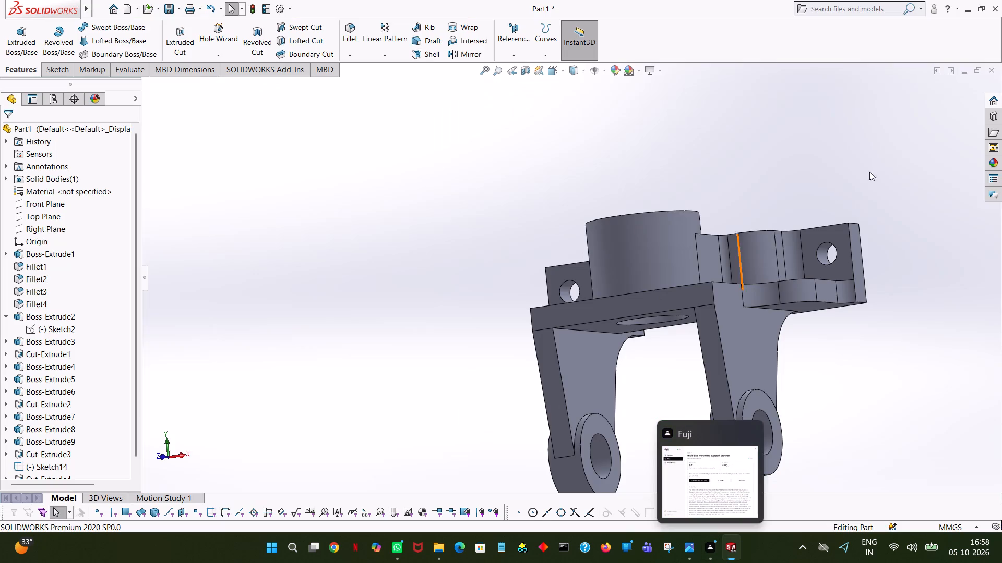
middle_drag(846, 124, 814, 270)
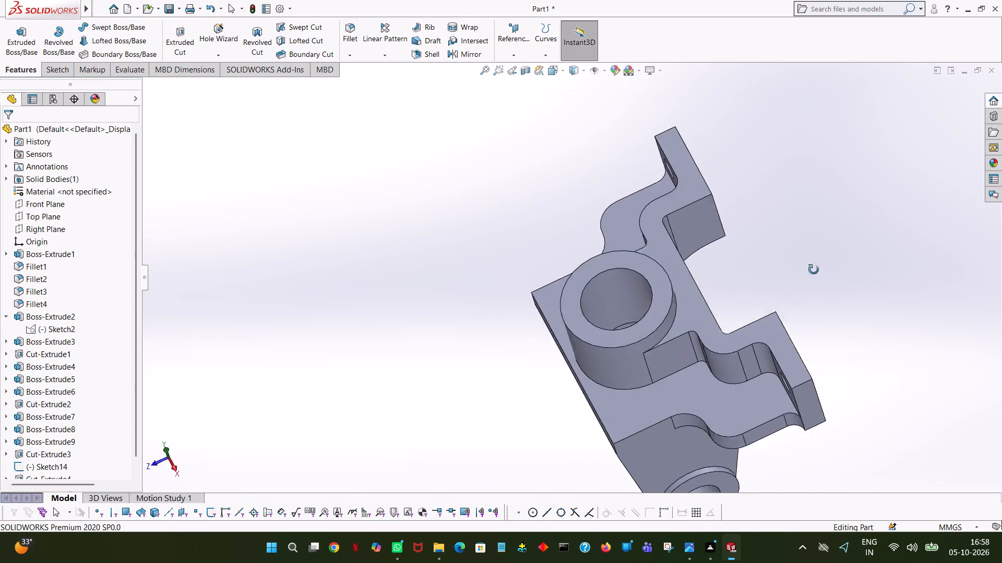
middle_drag(814, 270, 859, 250)
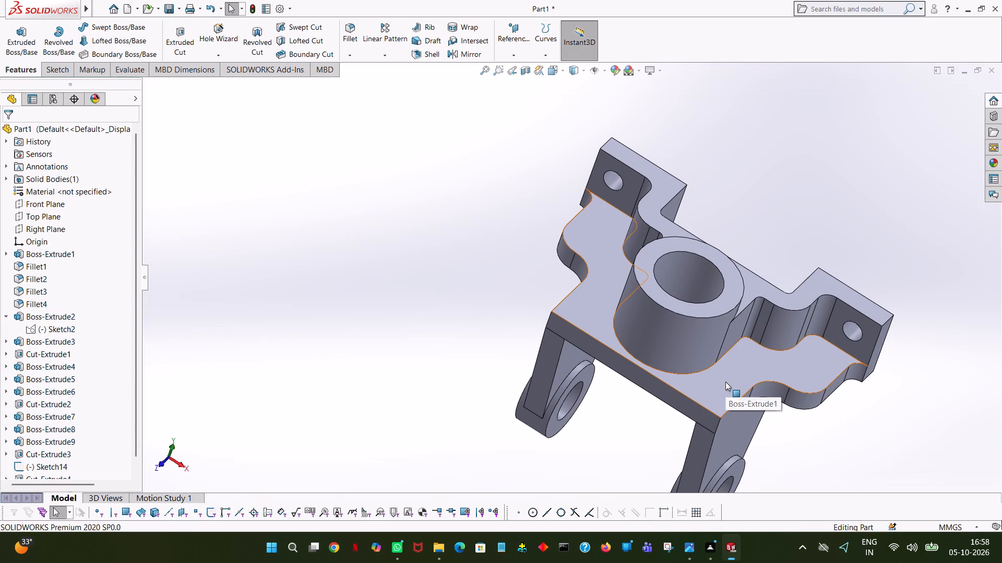
Colour the base plate's top face and the upper face of the raised lug wall black.
click(725, 382)
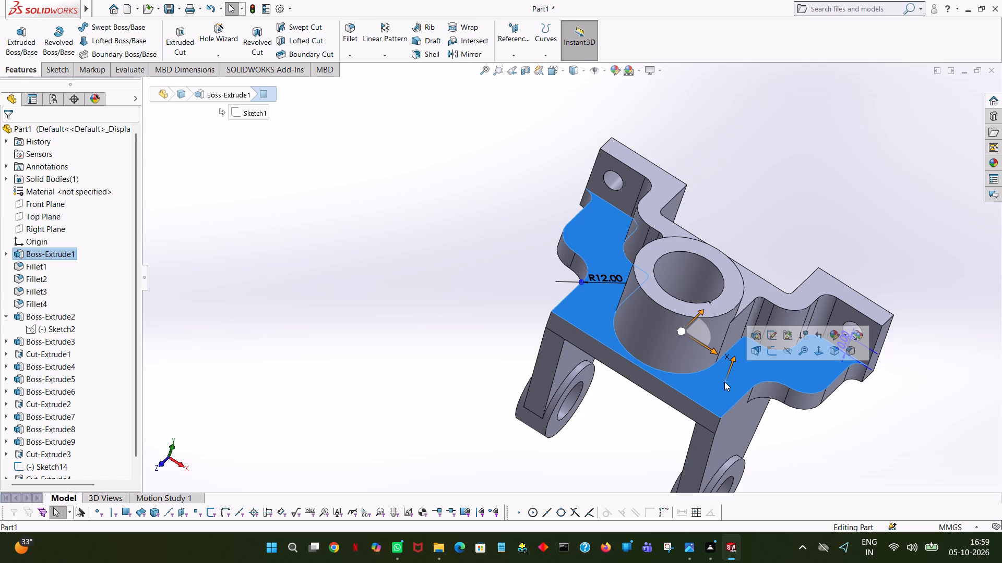
right_click(742, 360)
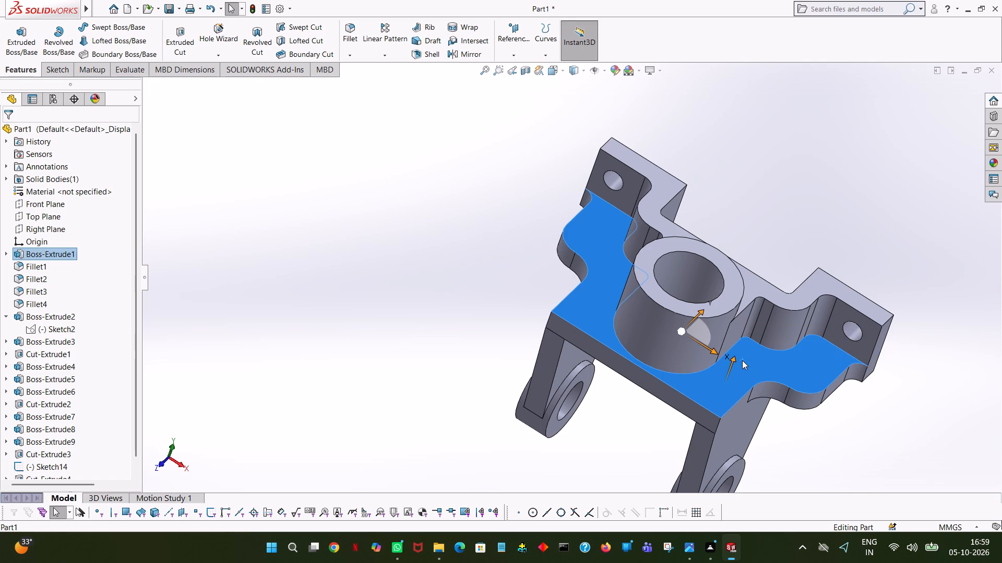
click(827, 283)
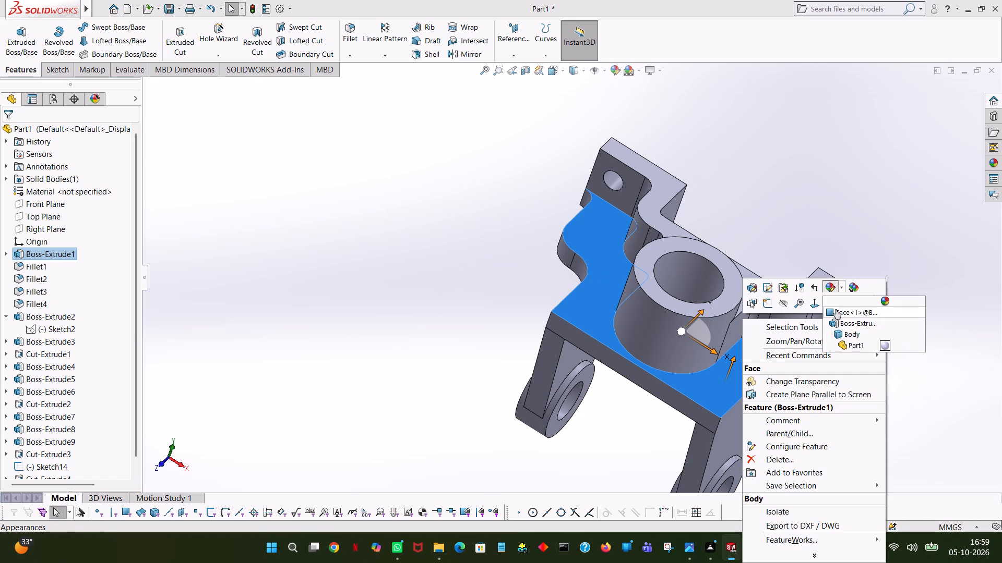
click(836, 309)
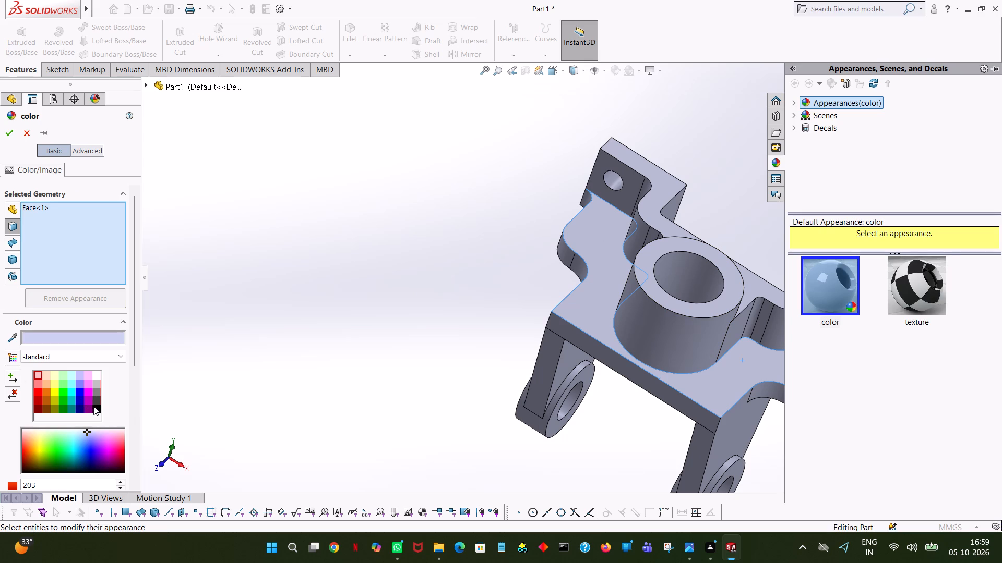
click(95, 406)
middle_click(488, 316)
middle_drag(477, 294, 509, 212)
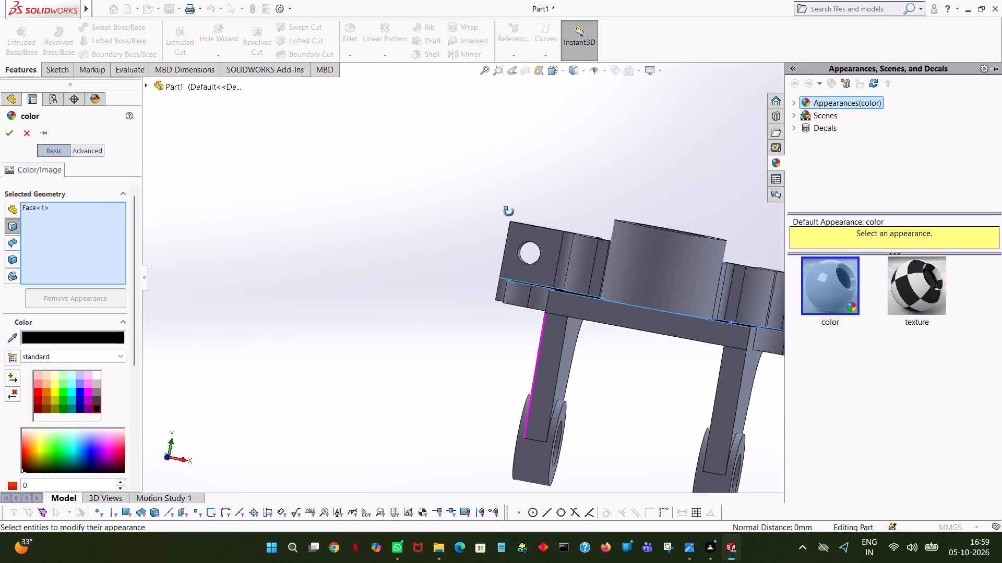
middle_drag(509, 212, 507, 348)
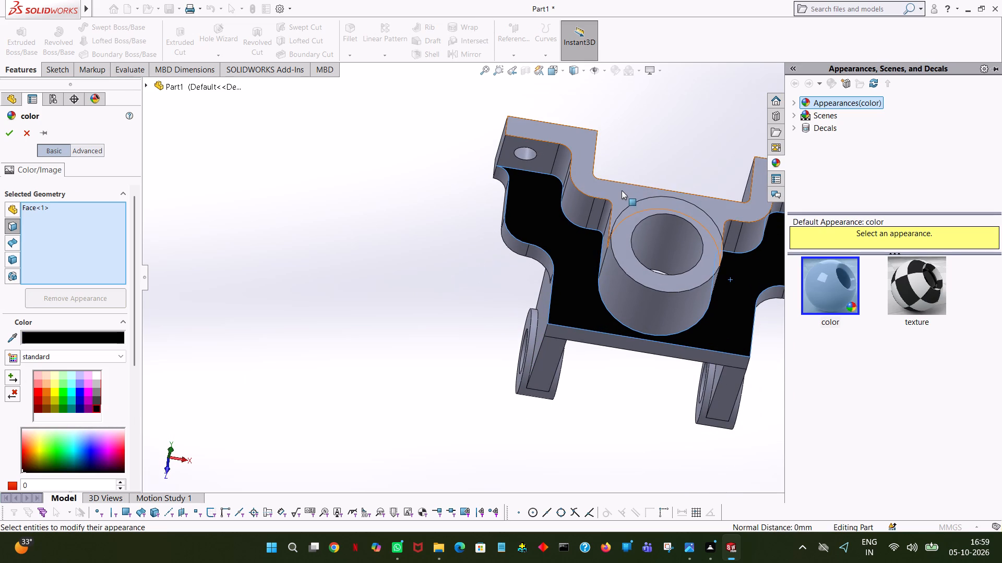
click(622, 190)
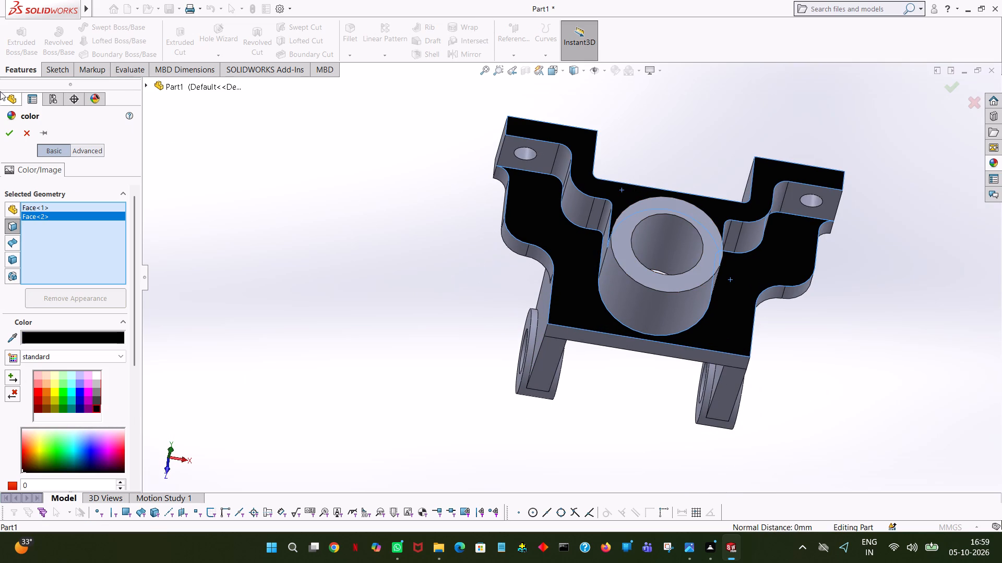
click(4, 129)
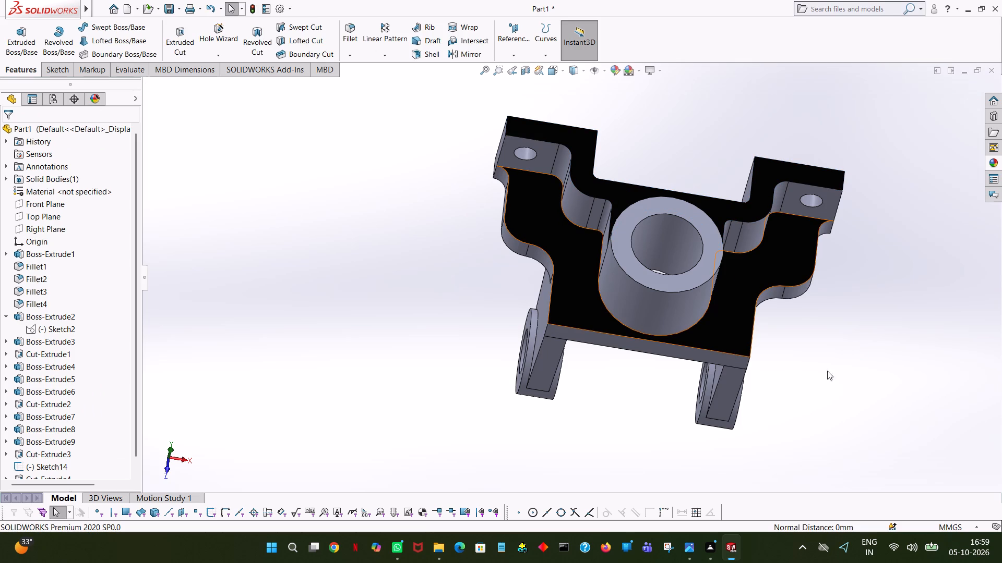
Apply light pink to one lug's boss-side holed face and the six adjoining curved and flat wall faces up to the boss.
middle_drag(870, 312, 857, 233)
middle_drag(842, 144, 843, 152)
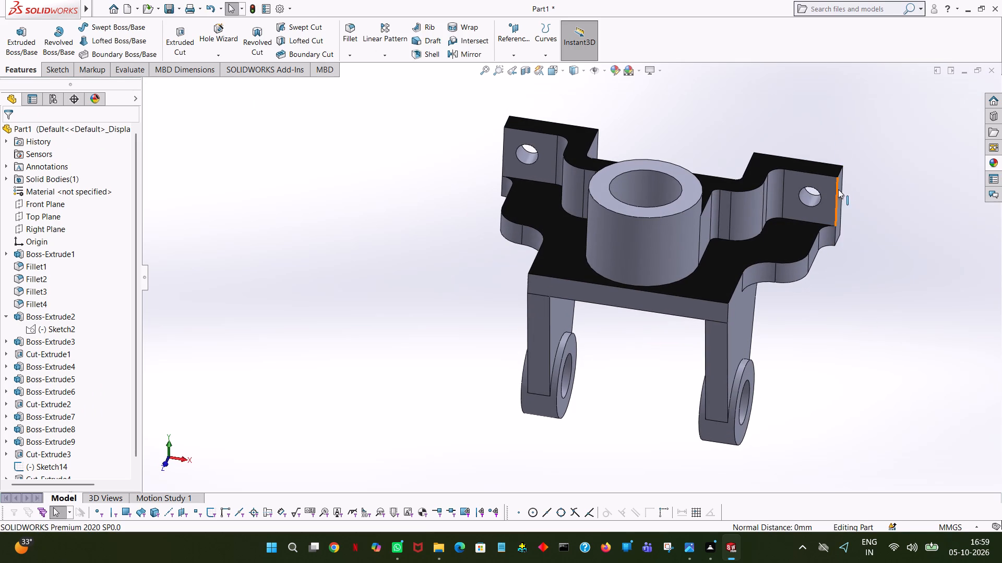
click(828, 190)
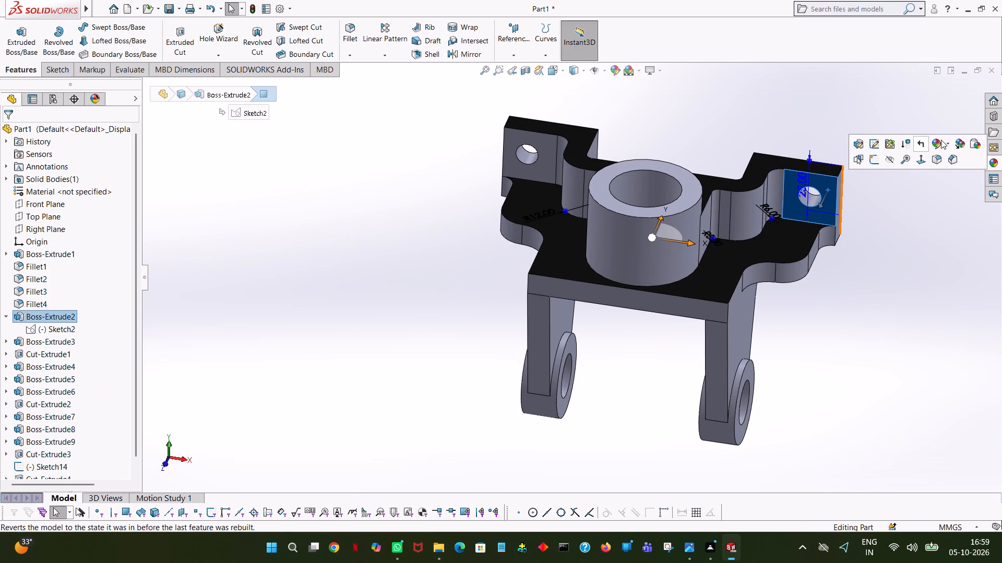
click(941, 140)
click(913, 163)
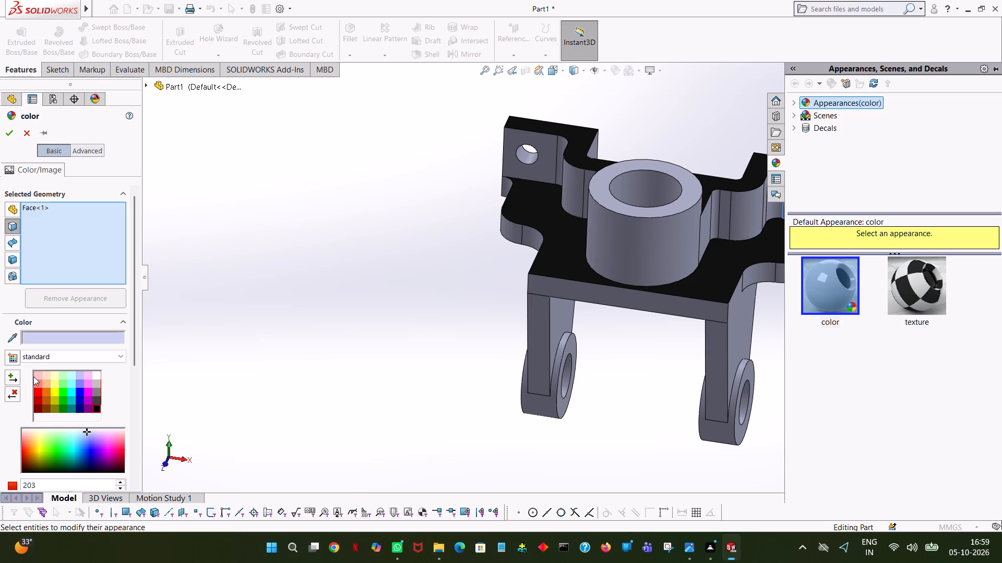
click(37, 377)
middle_drag(635, 206, 535, 193)
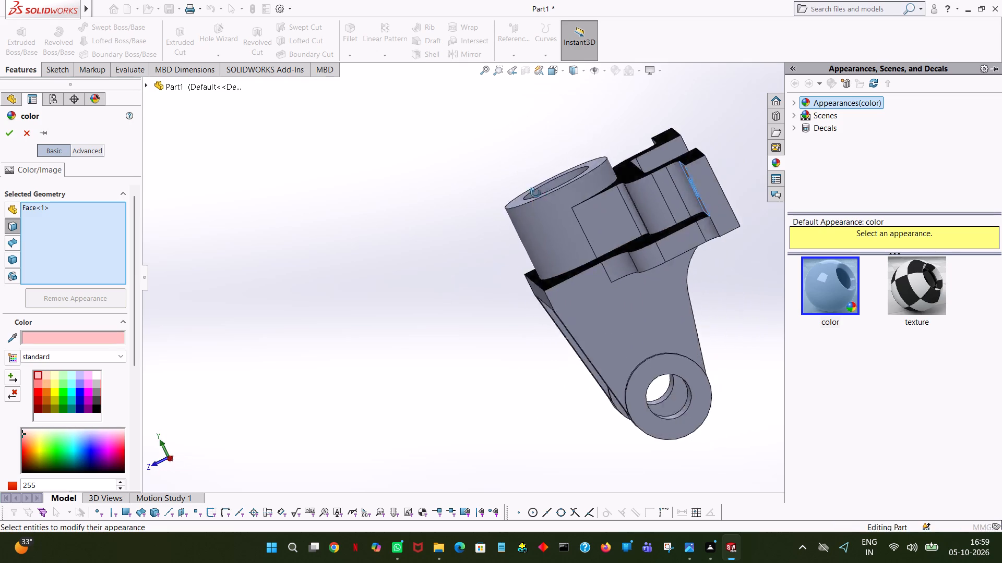
middle_drag(535, 193, 596, 153)
middle_click(596, 153)
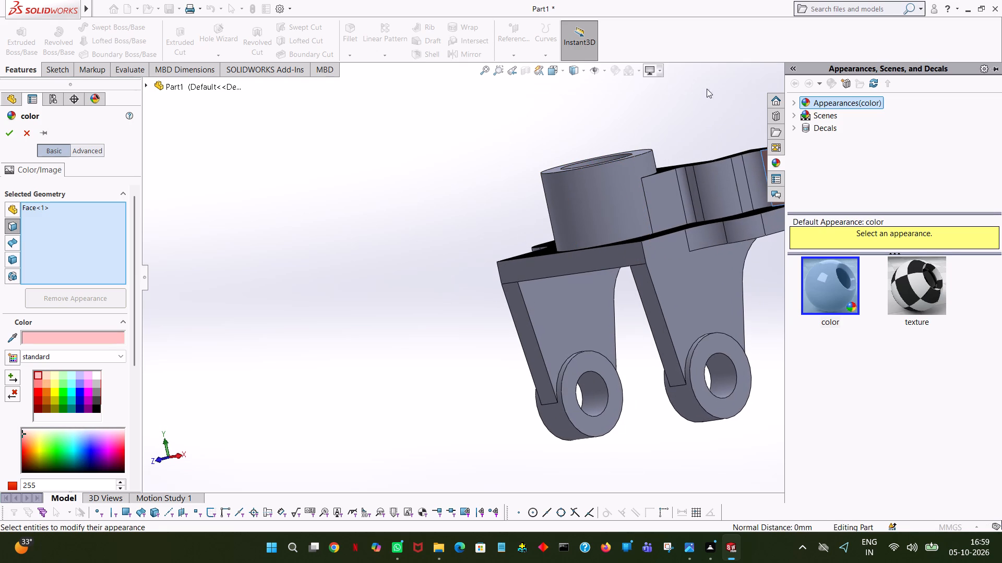
ctrl+middle_drag(555, 112, 438, 153)
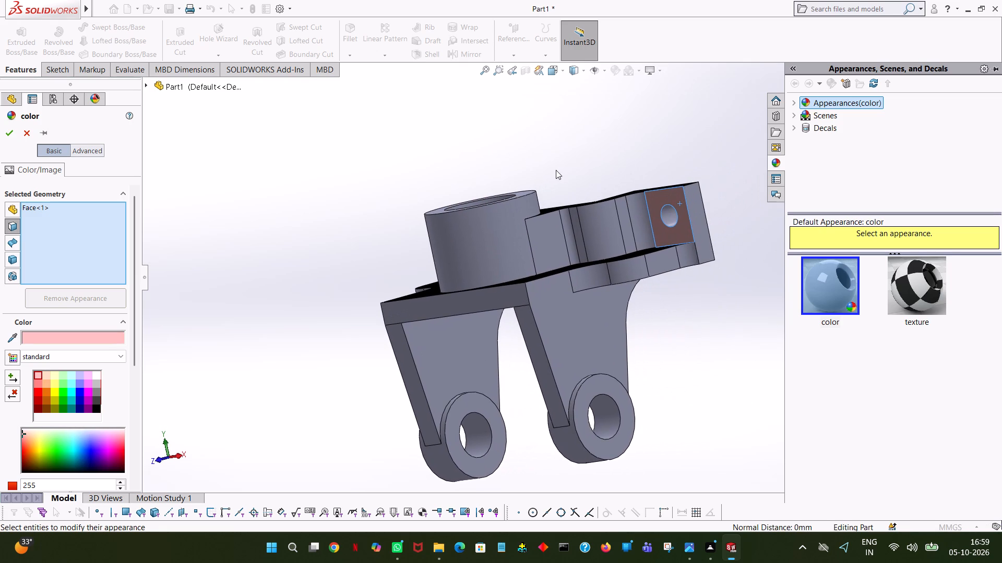
middle_drag(559, 173, 591, 185)
click(647, 219)
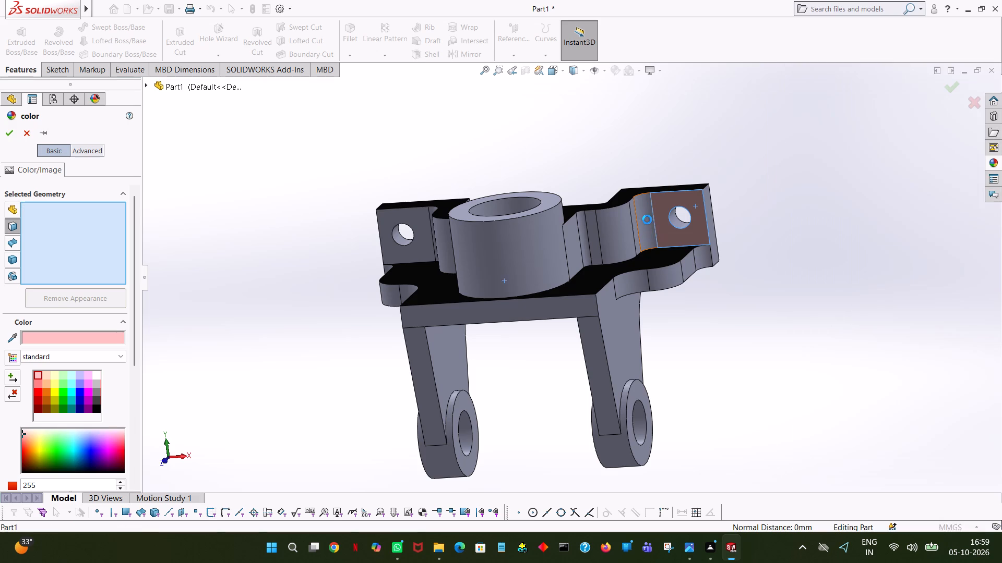
click(637, 224)
click(629, 228)
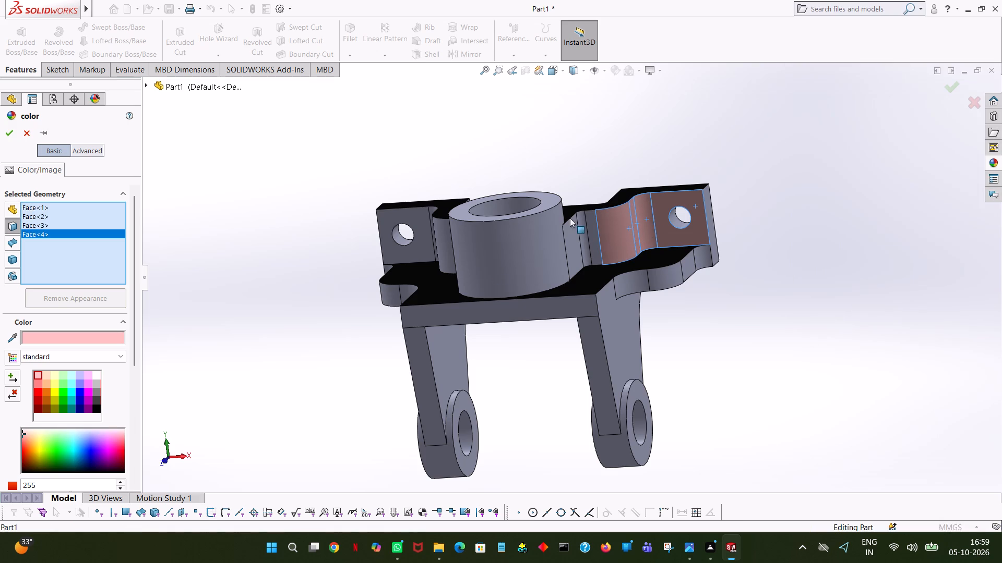
click(583, 239)
click(590, 239)
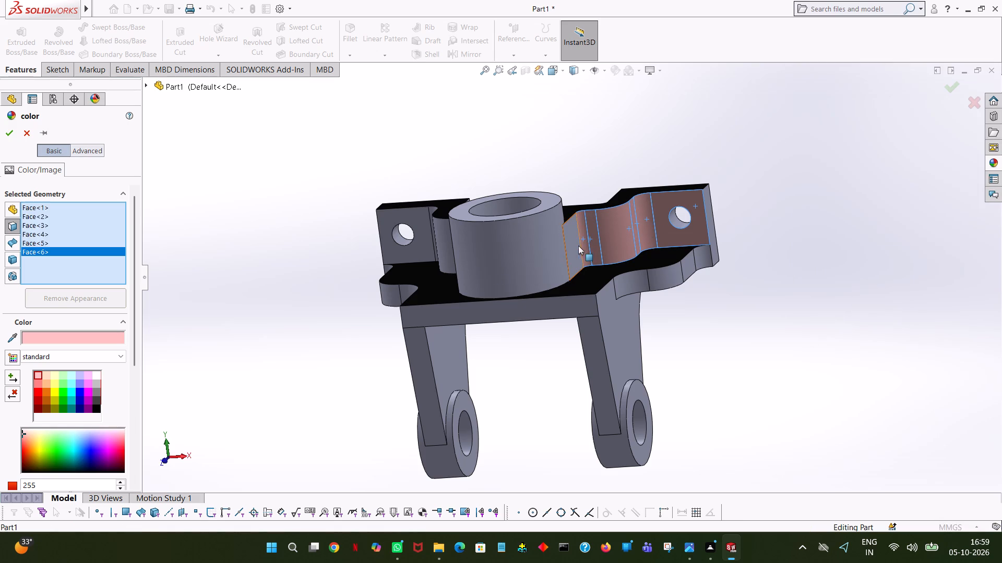
click(578, 246)
Apply light pink to the other lug's boss-side holed face and the six adjoining curved and flat wall faces up to the boss.
middle_drag(341, 258, 382, 256)
click(363, 217)
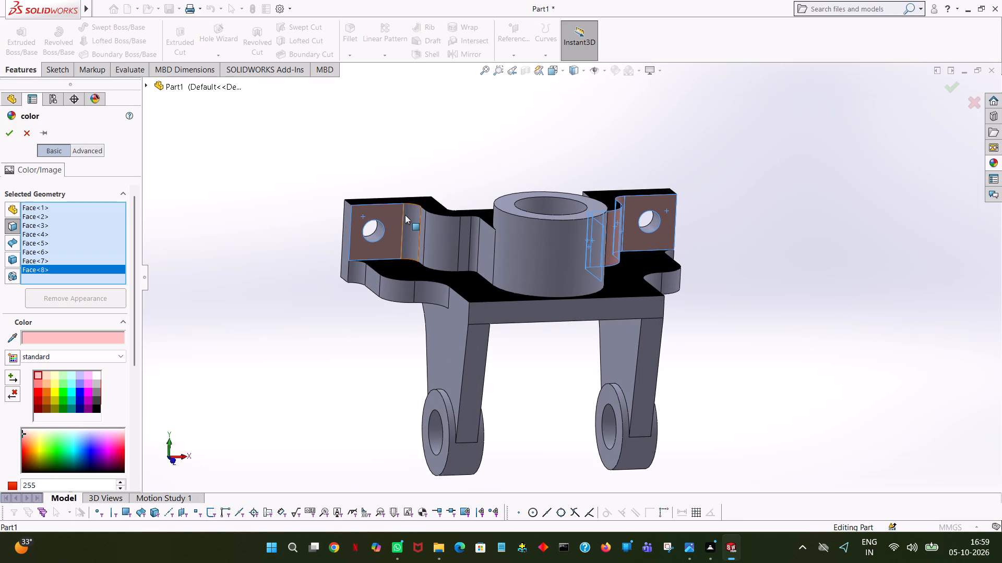
click(406, 215)
click(420, 225)
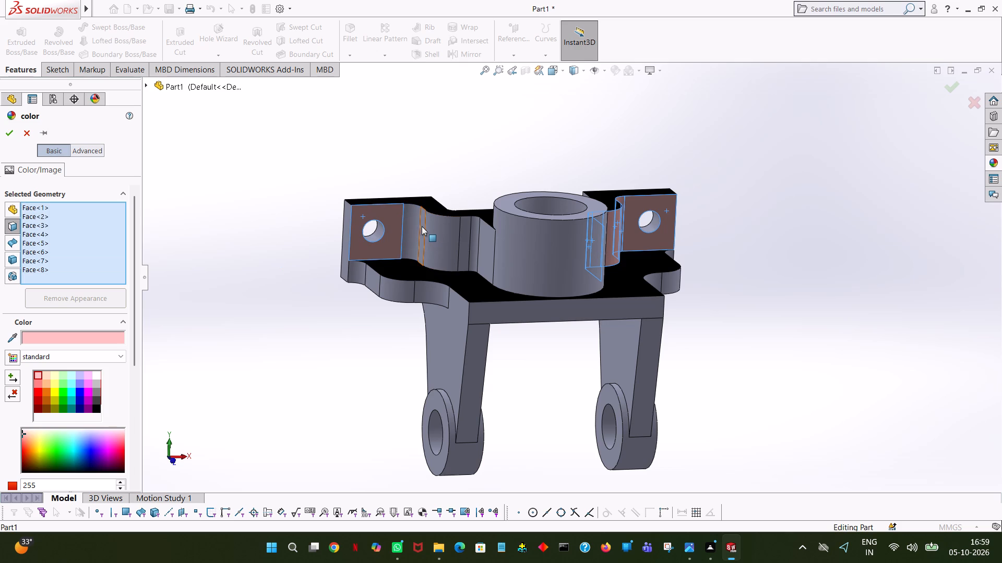
click(410, 230)
click(424, 232)
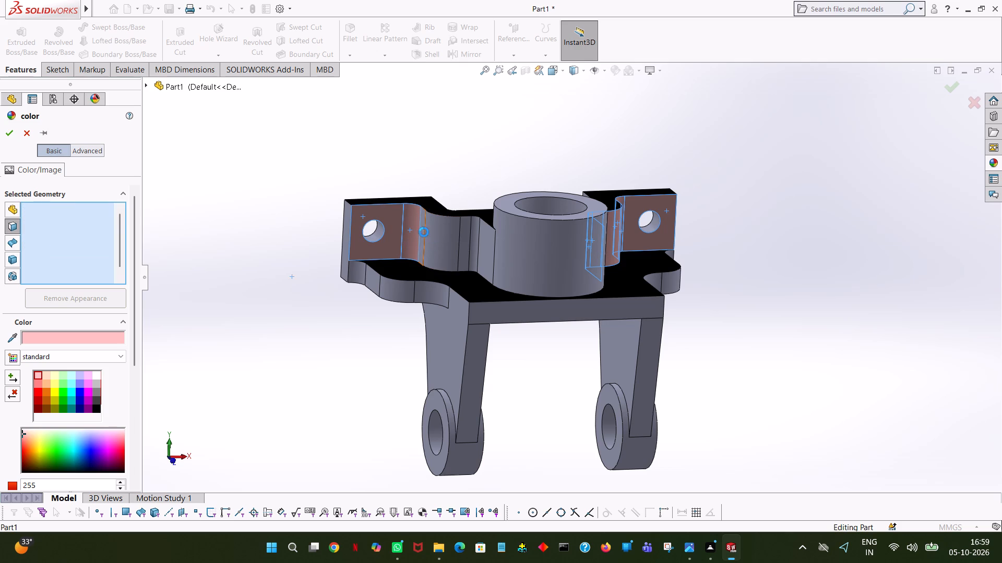
click(437, 234)
click(468, 238)
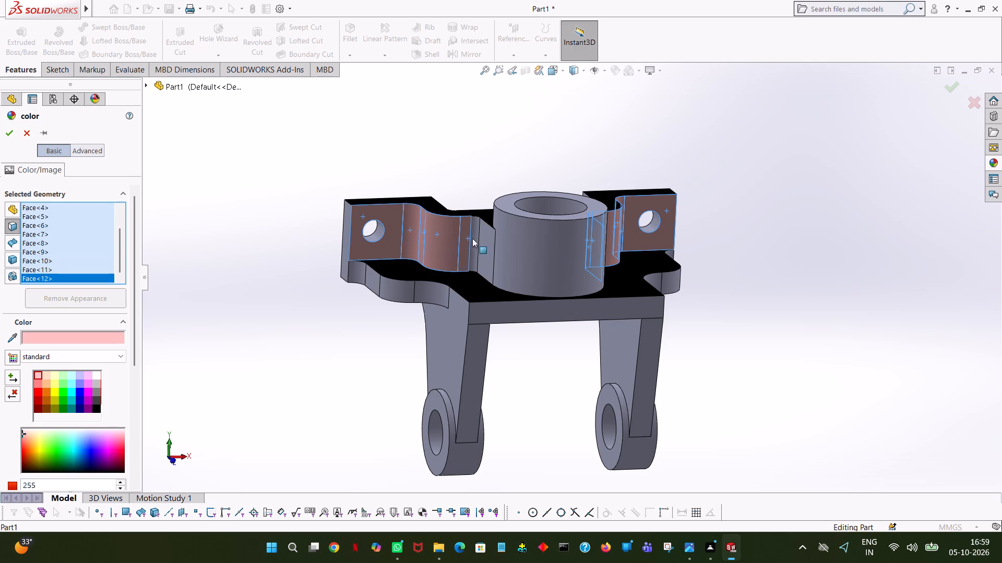
click(475, 240)
click(481, 247)
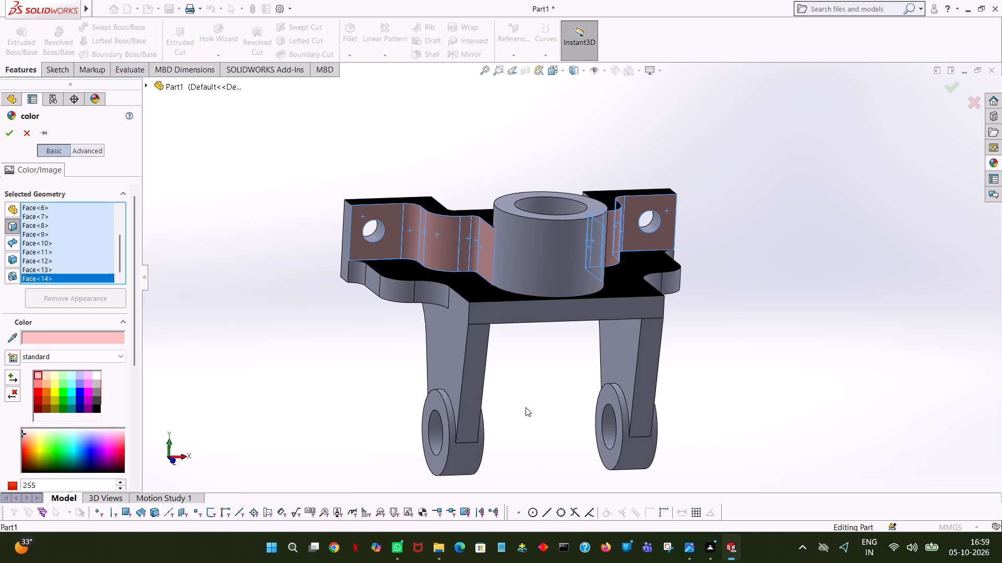
click(17, 128)
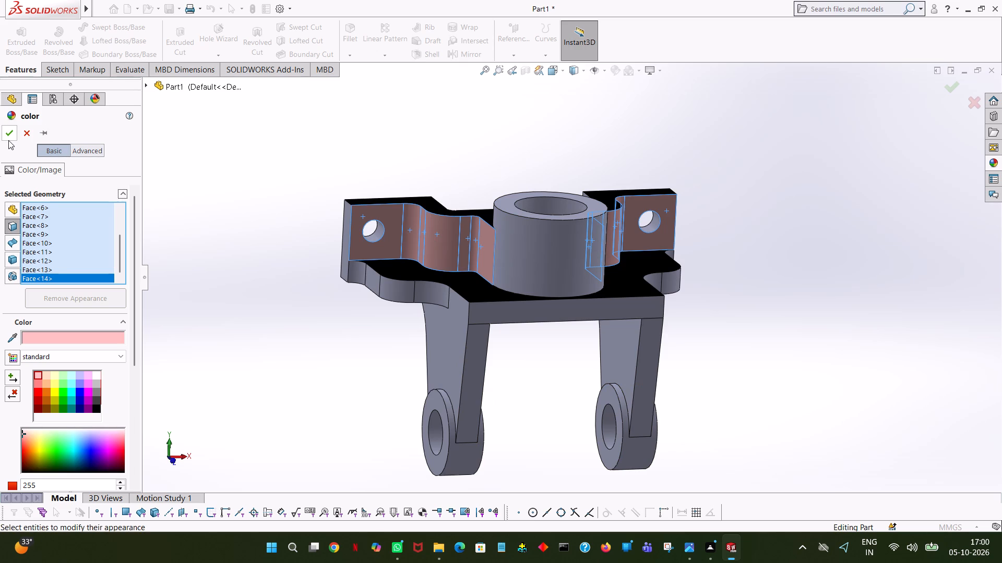
click(8, 139)
Apply red to one lug's outer end face and the four adjoining flat and curved side edge faces of the base plate.
middle_drag(526, 154, 428, 154)
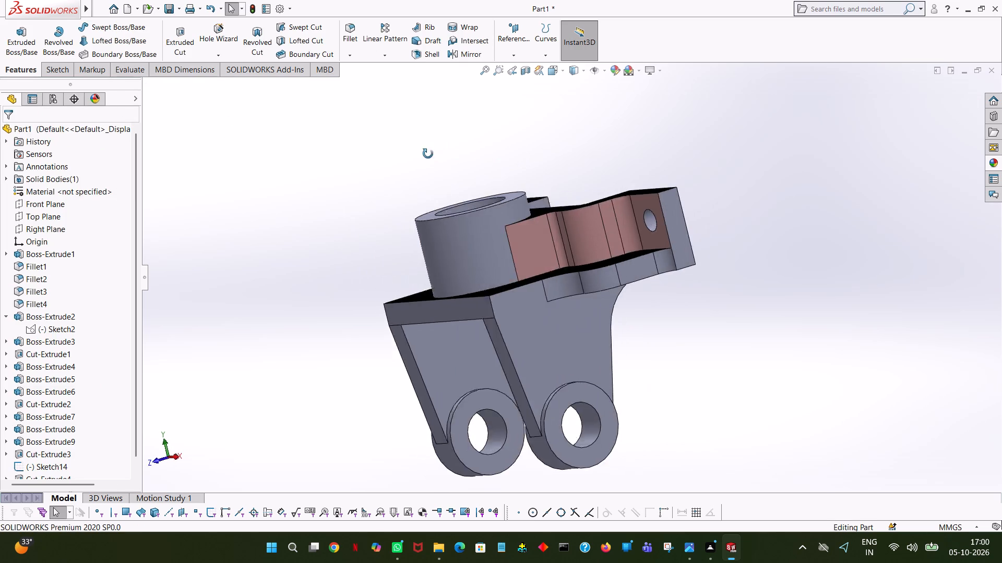
middle_drag(428, 154, 415, 210)
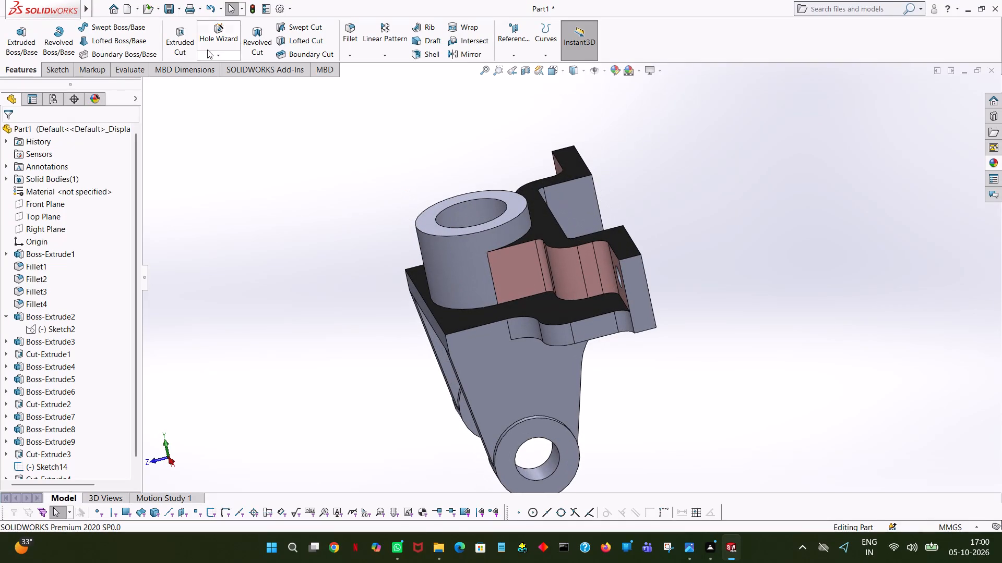
click(637, 299)
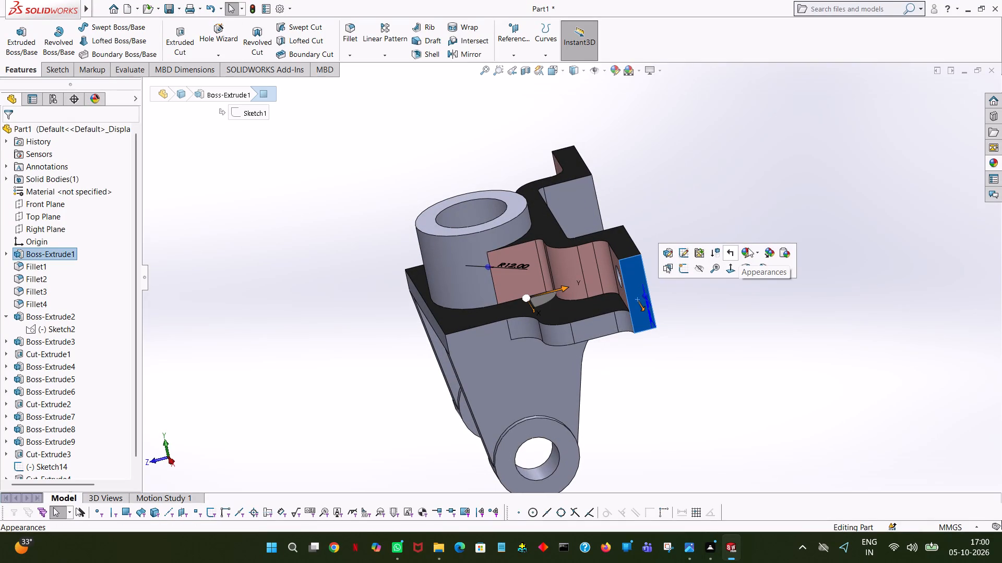
click(748, 250)
click(765, 274)
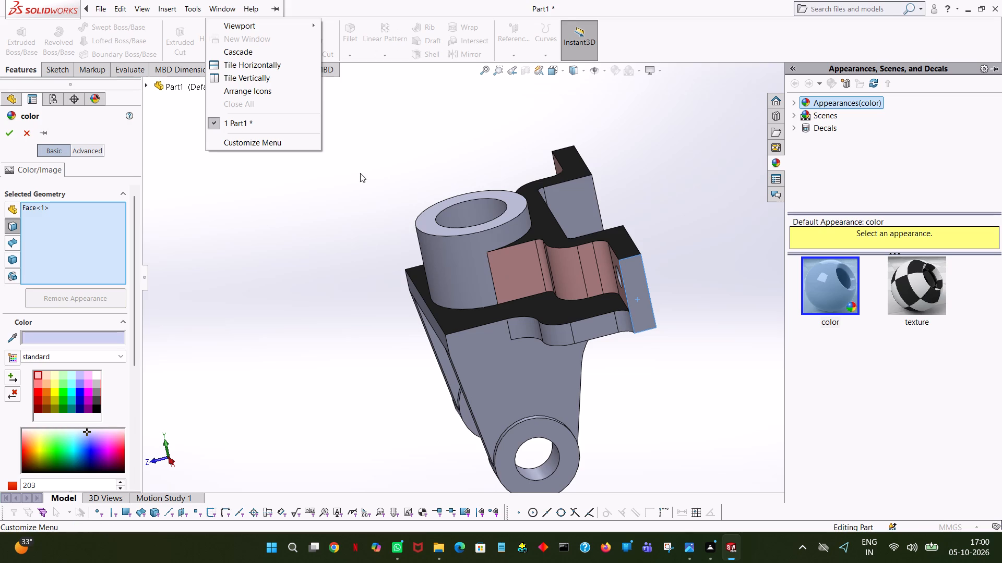
click(35, 391)
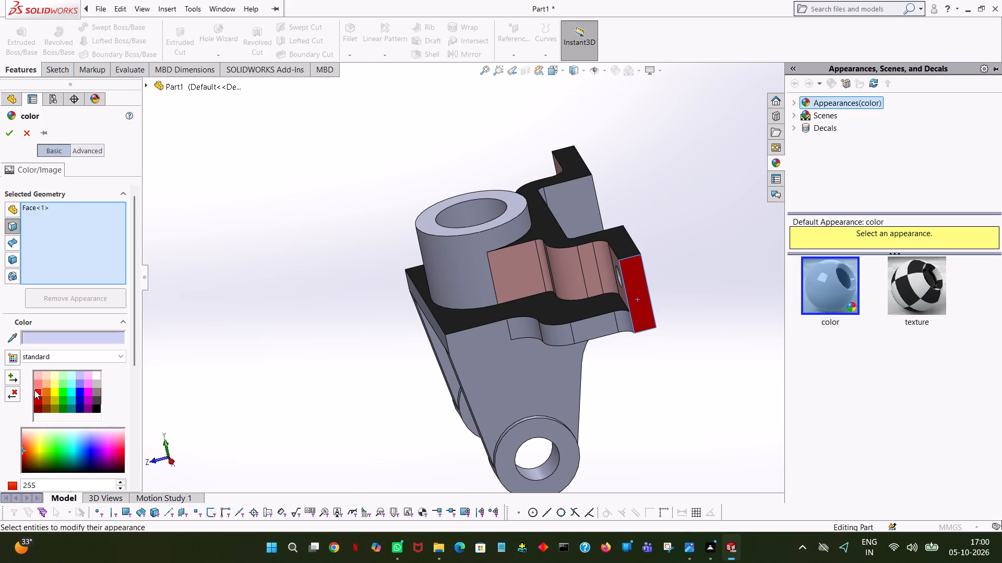
click(624, 324)
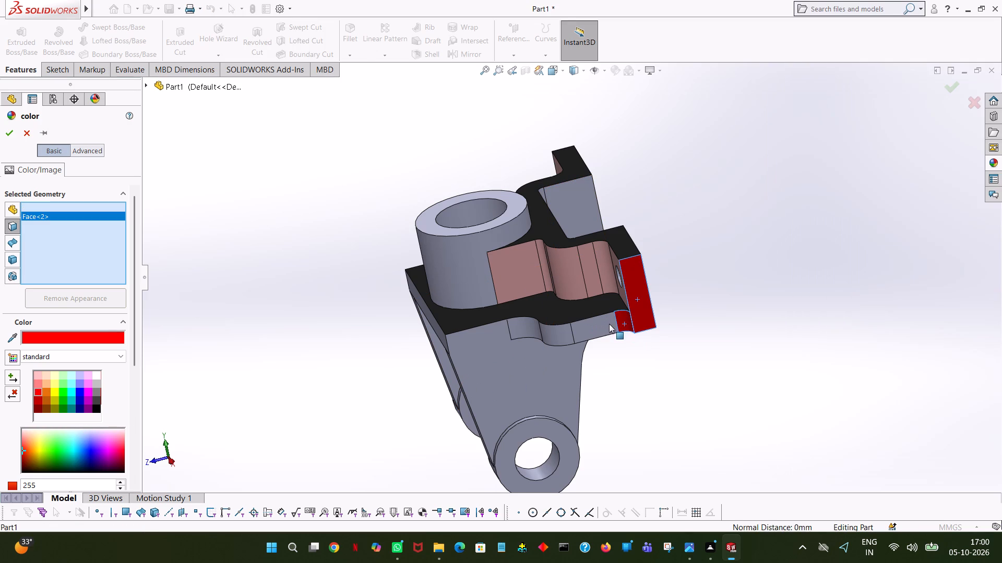
click(609, 324)
click(558, 329)
click(516, 333)
Apply the same red to the opposite lug's outer end face and the four matching base plate side edge faces.
middle_drag(593, 284, 608, 282)
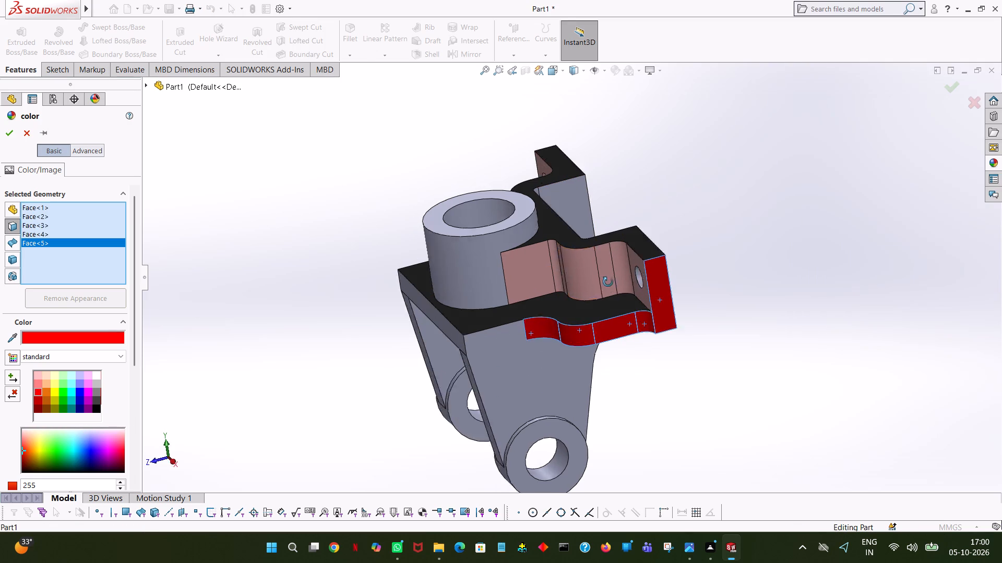
middle_drag(608, 282, 761, 273)
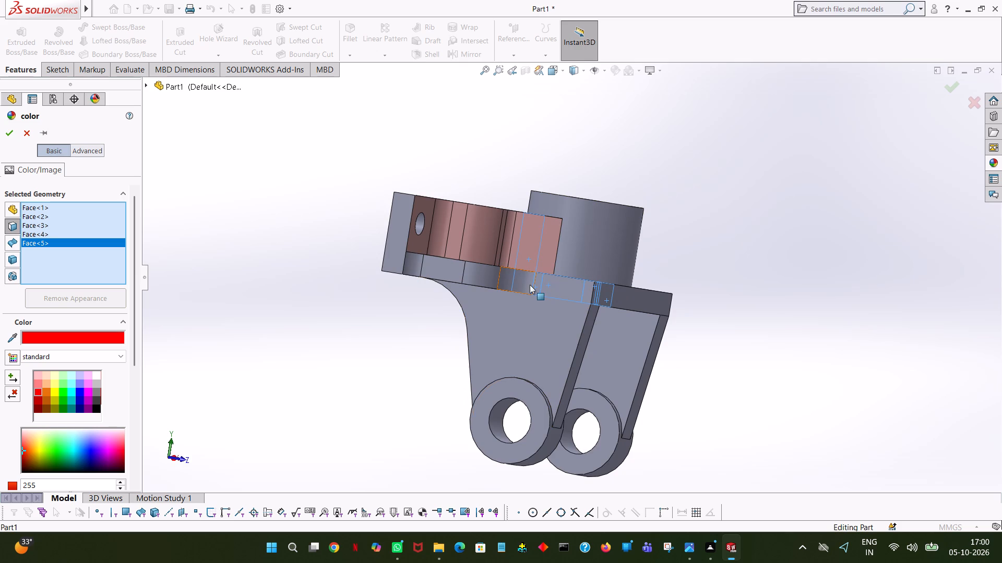
click(522, 281)
click(488, 276)
click(449, 268)
click(422, 261)
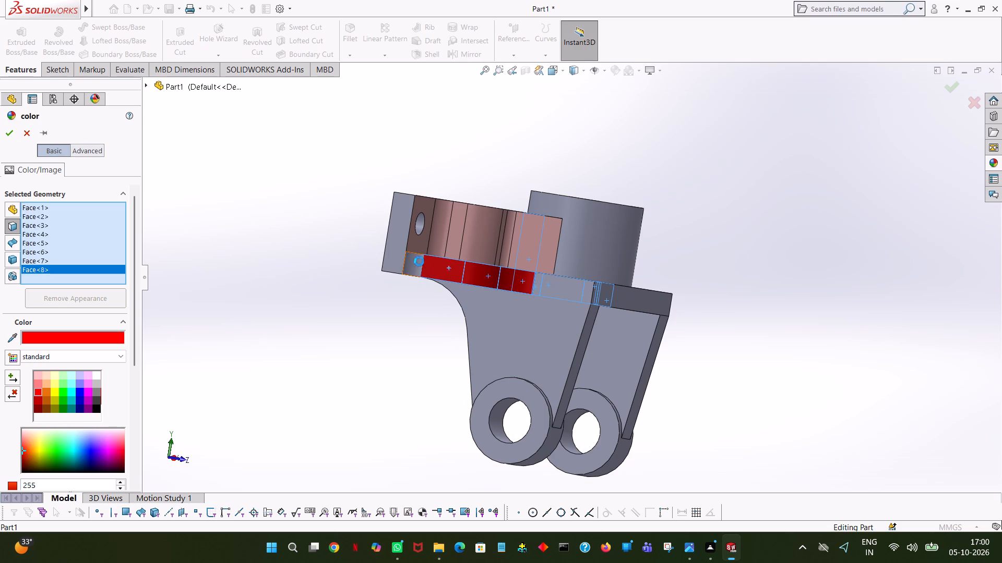
click(392, 252)
middle_drag(589, 199, 661, 234)
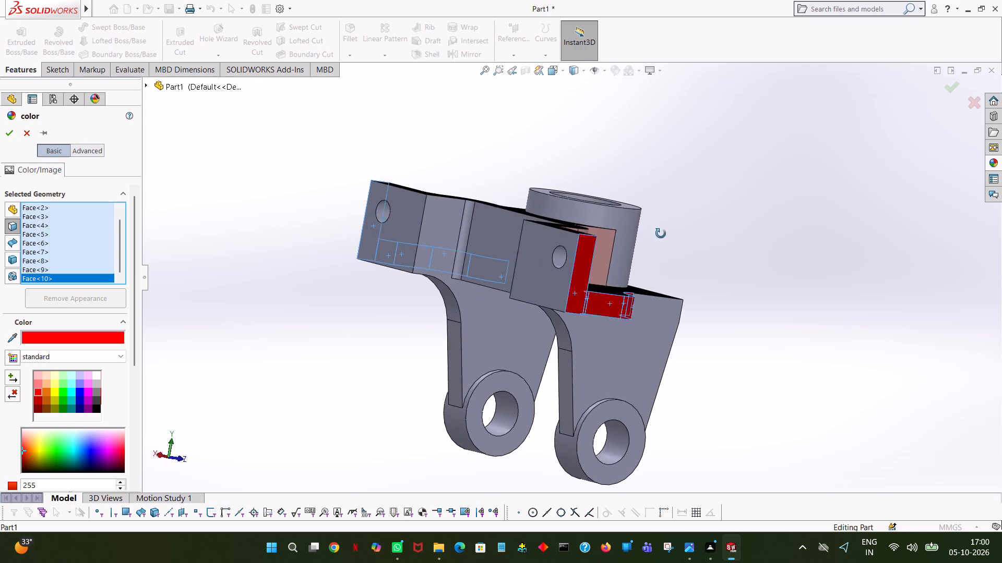
middle_drag(661, 234, 859, 350)
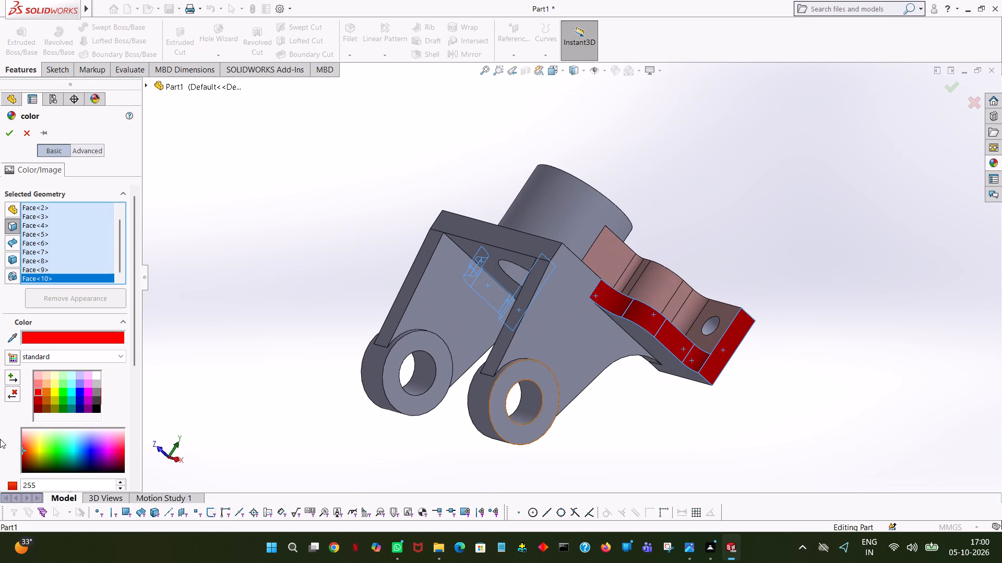
click(5, 129)
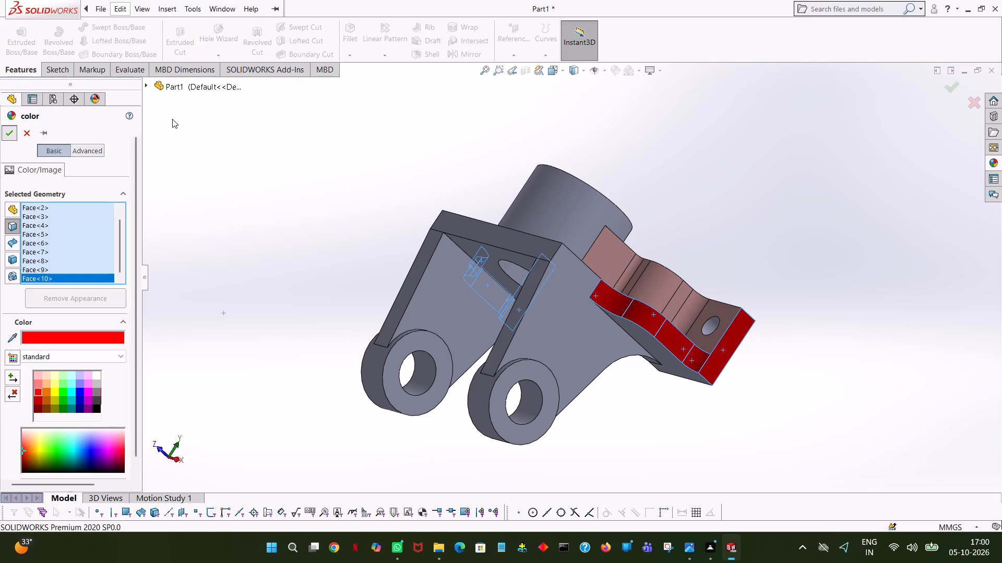
Apply yellow to both lugs' rear holed faces, the rear wall between them, one leg's inner side face and the narrow wall strip beside it.
middle_drag(594, 149, 464, 170)
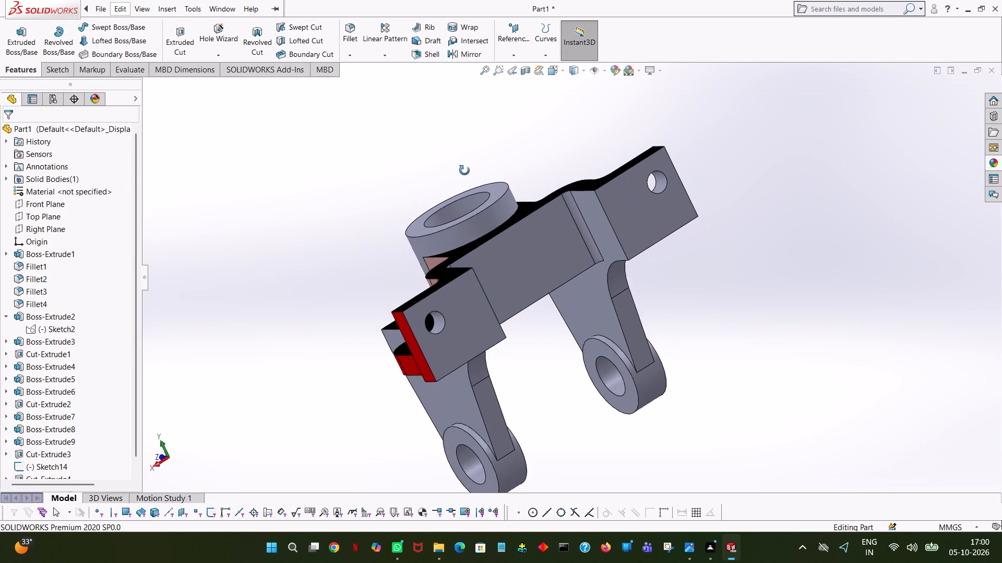
middle_drag(464, 170, 550, 227)
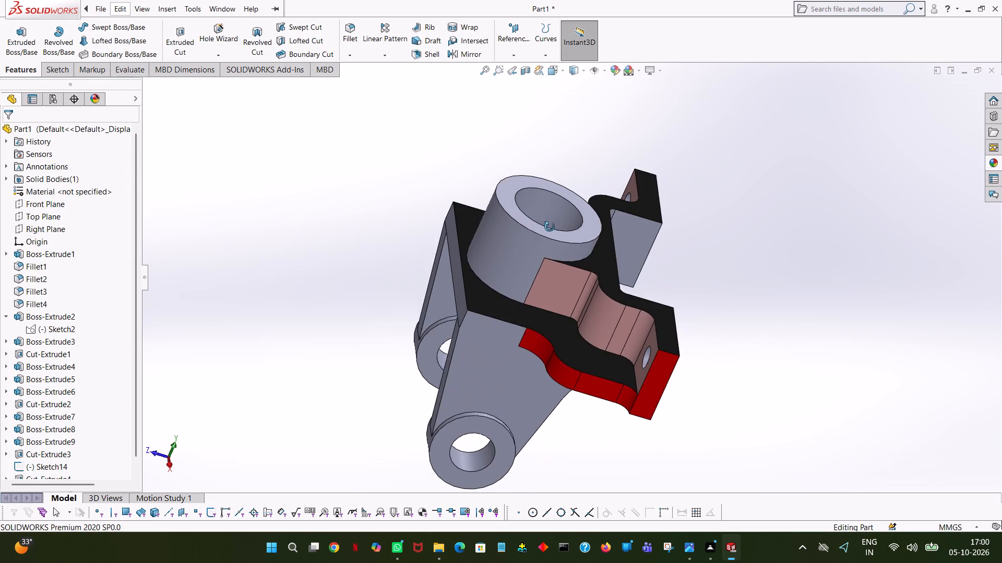
middle_drag(550, 227, 491, 173)
click(535, 303)
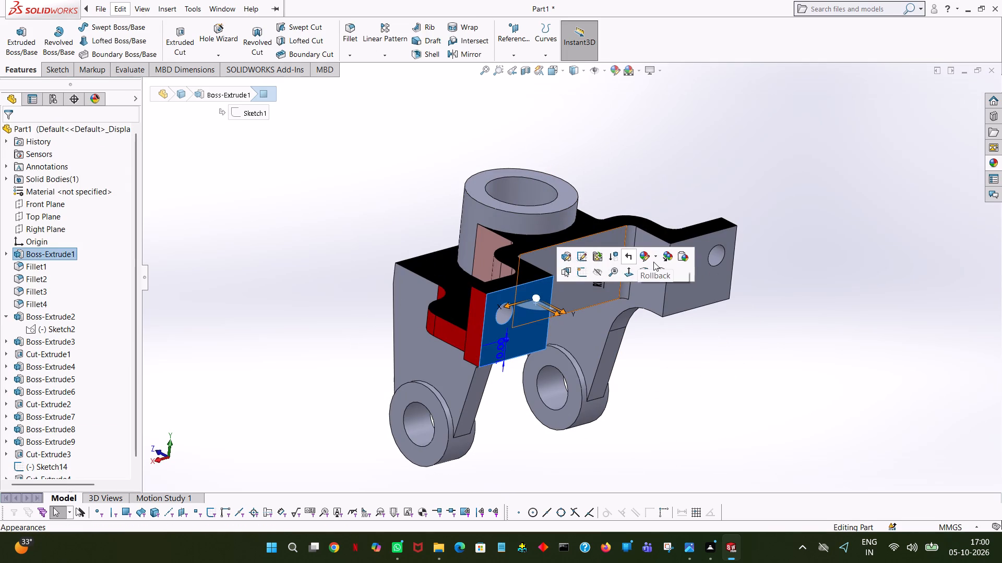
click(647, 256)
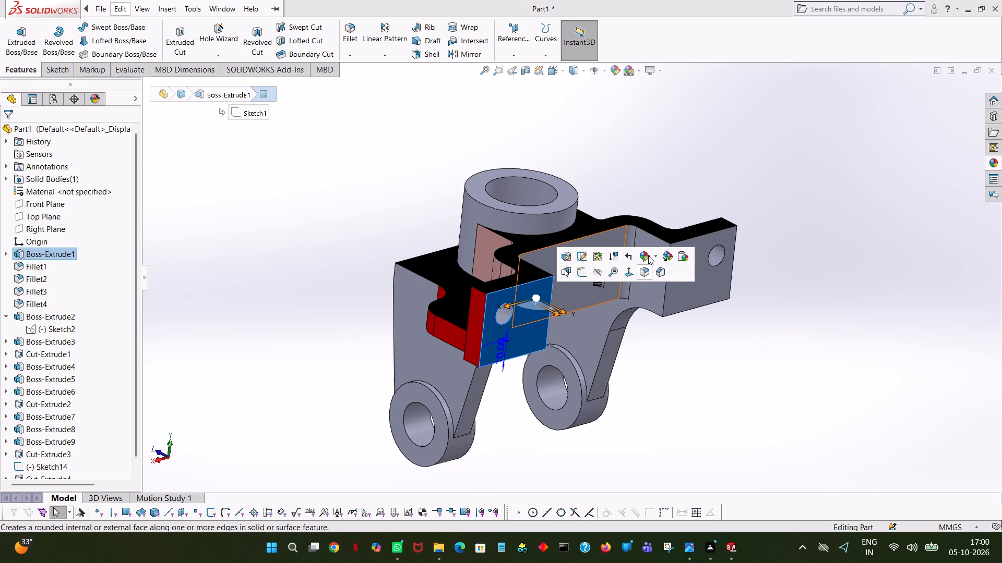
click(648, 255)
click(657, 279)
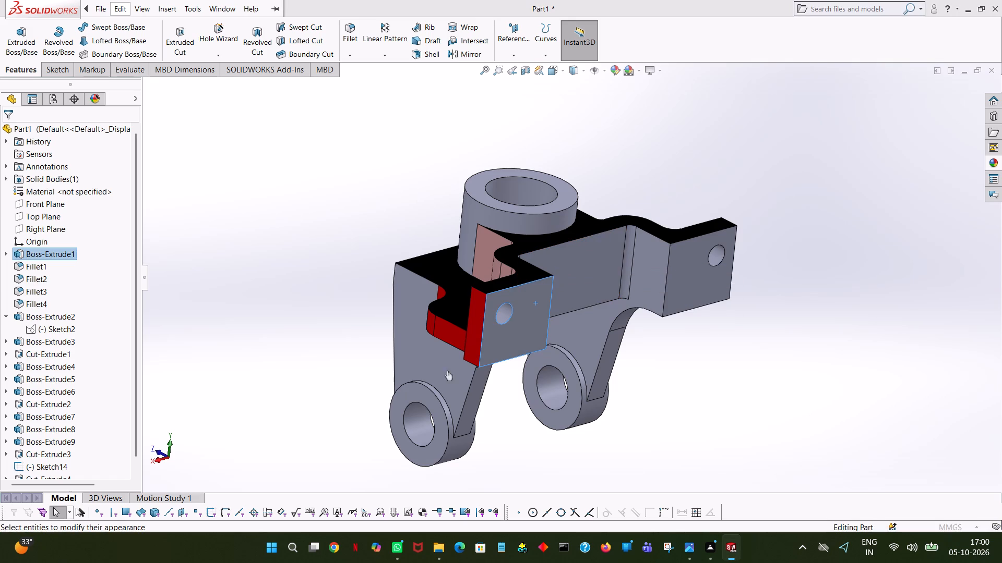
click(53, 394)
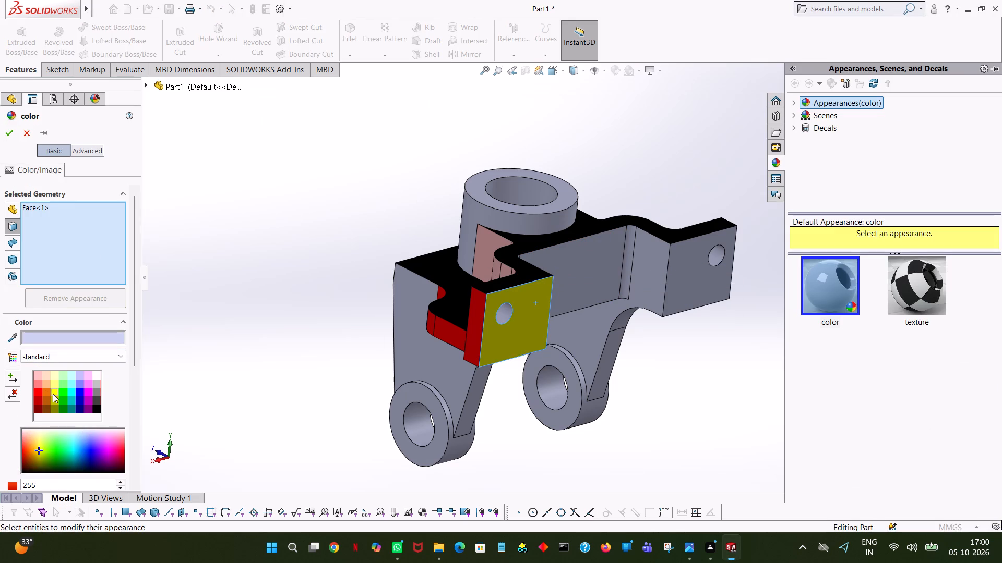
click(602, 281)
click(688, 274)
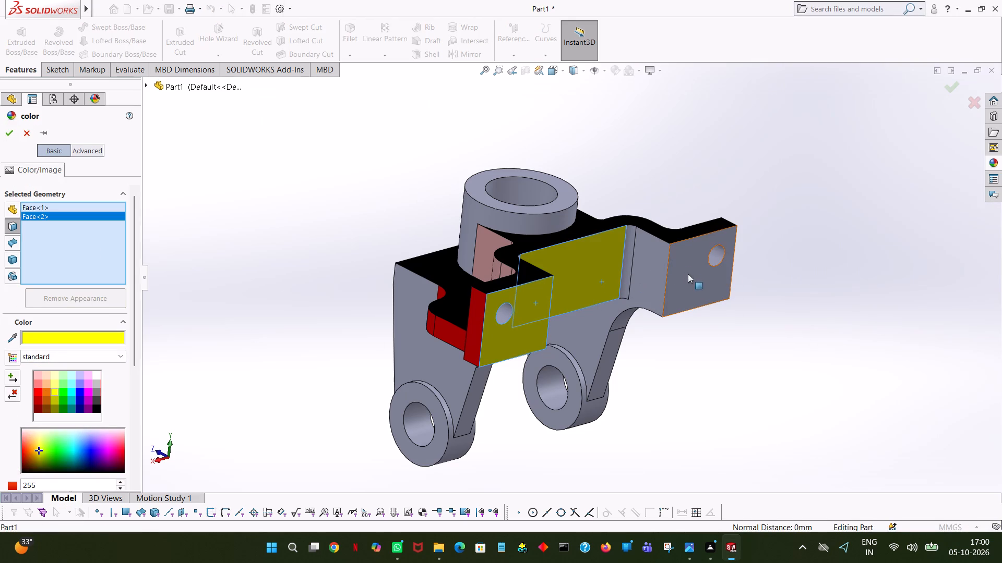
click(659, 274)
click(623, 266)
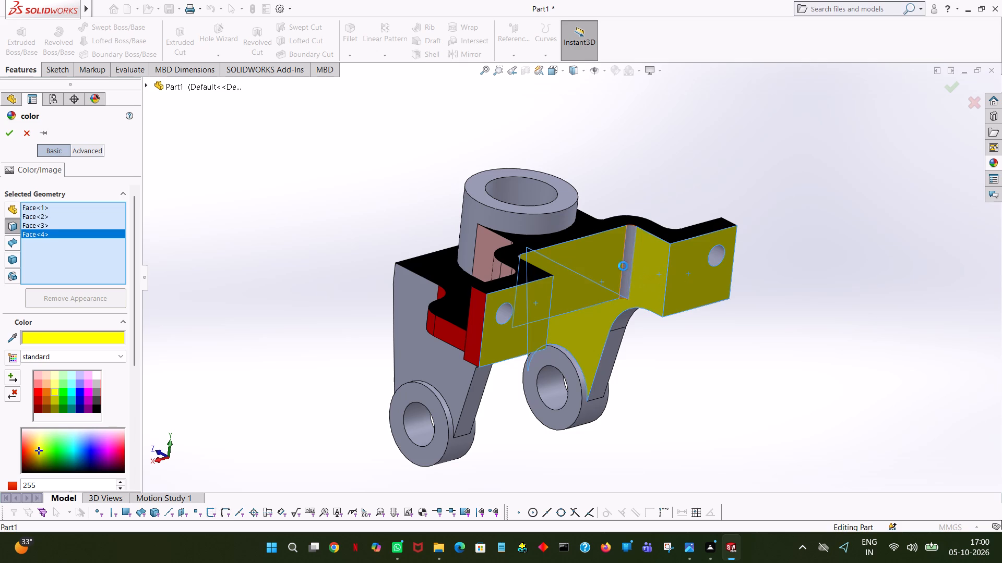
Take the leg's inner side face out of the yellow selection and add the narrow rear wall strip beside the other lug.
middle_drag(651, 251, 626, 111)
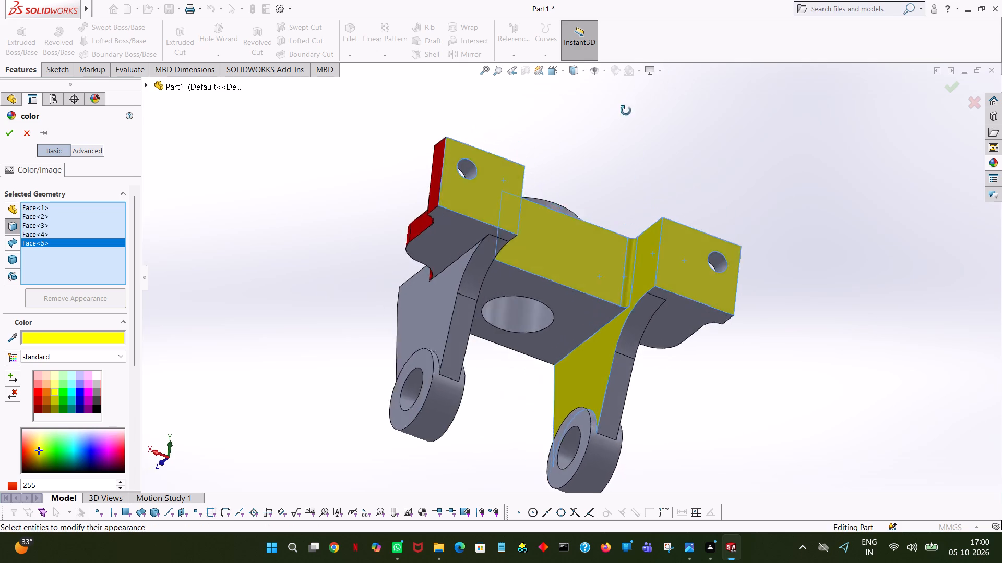
middle_drag(626, 111, 601, 246)
click(598, 351)
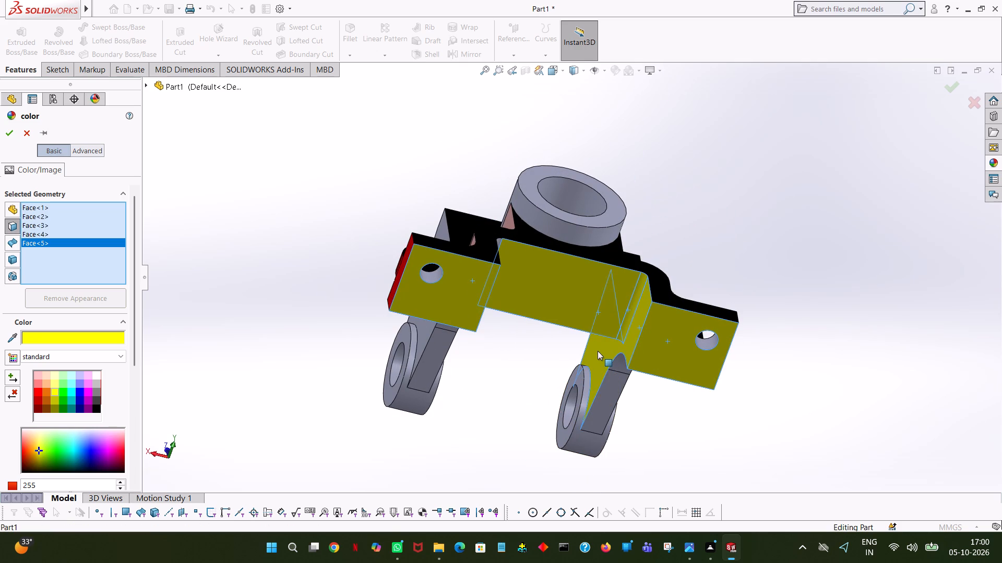
middle_drag(796, 257, 830, 209)
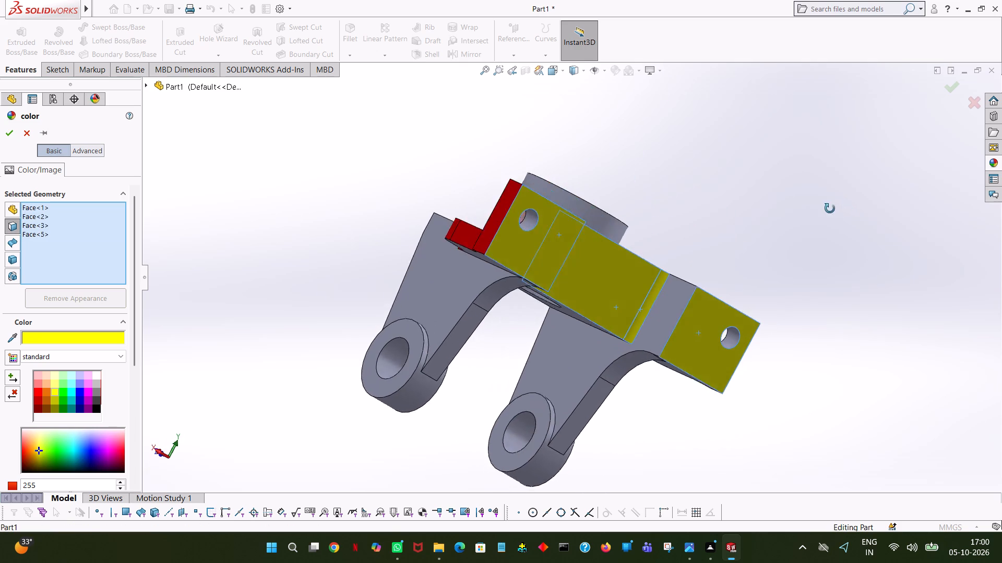
middle_drag(830, 209, 753, 188)
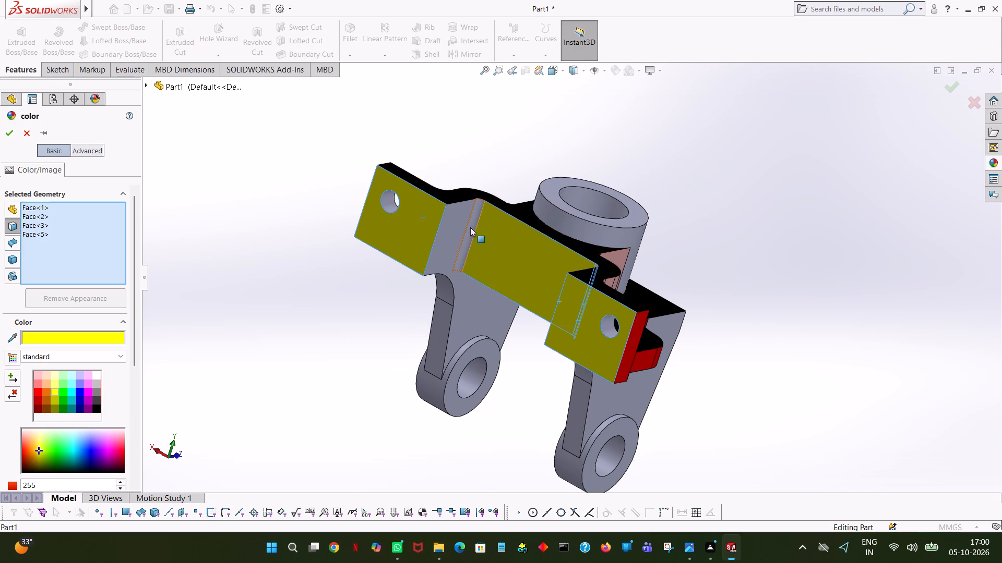
click(470, 227)
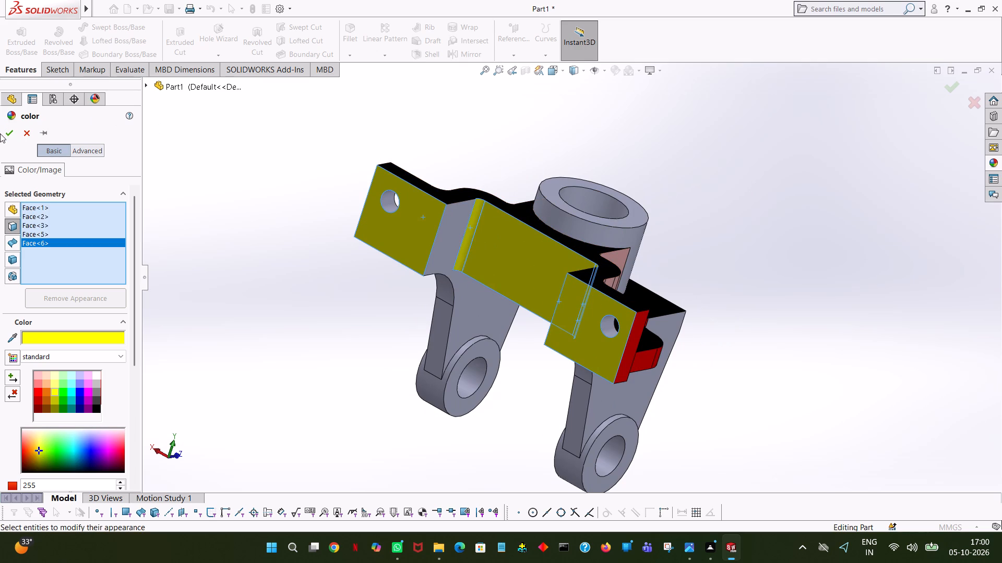
Add the base plate's long front edge face below the boss to the yellow faces and apply the colour.
middle_drag(628, 167, 485, 189)
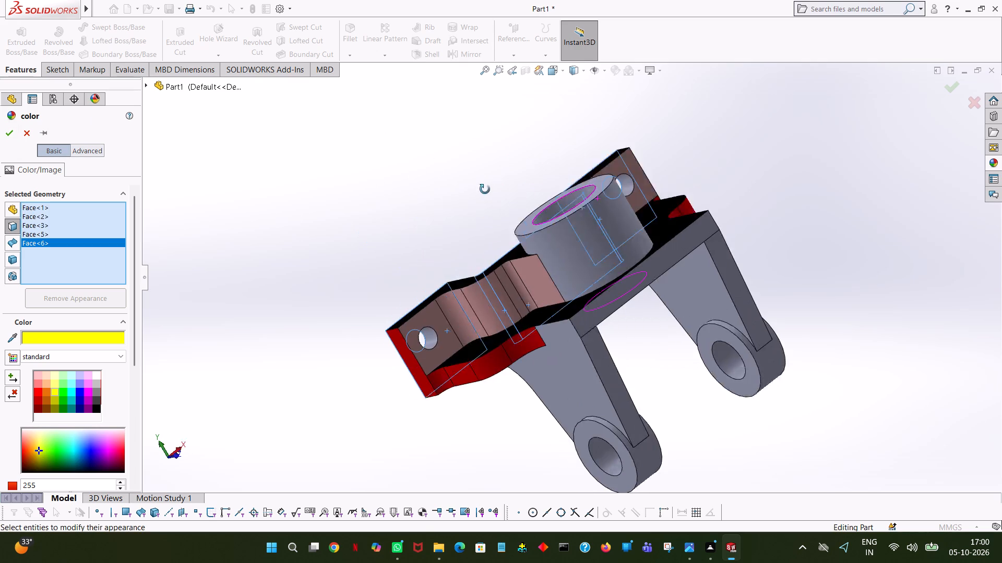
middle_drag(485, 189, 480, 191)
click(645, 264)
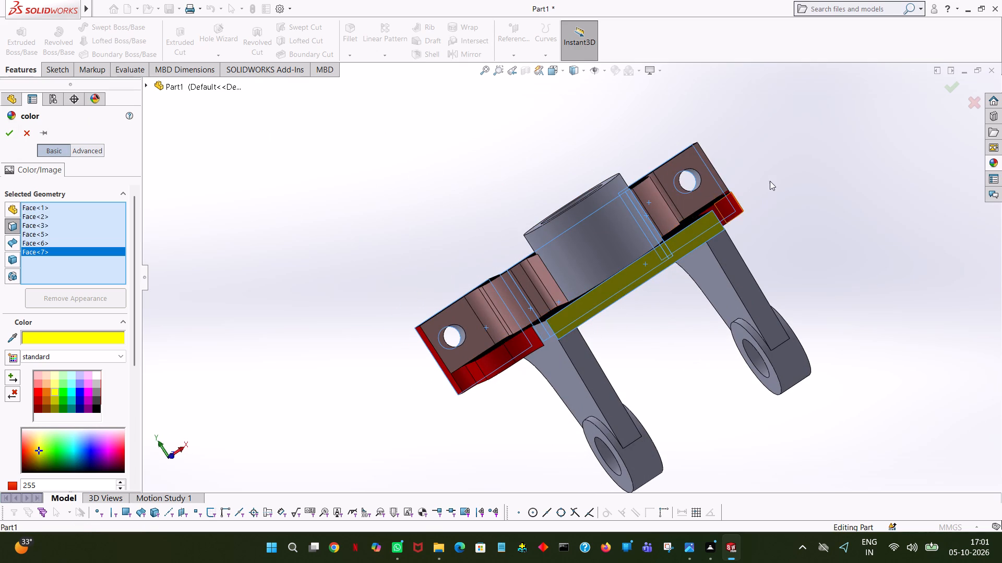
middle_drag(771, 180, 801, 137)
middle_drag(442, 100, 548, 97)
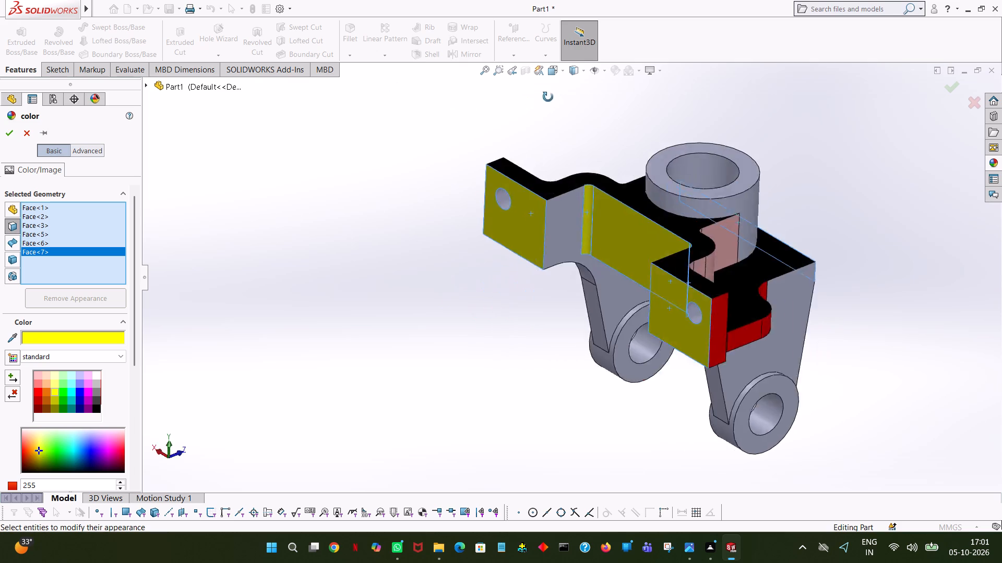
middle_drag(548, 97, 611, 32)
click(13, 127)
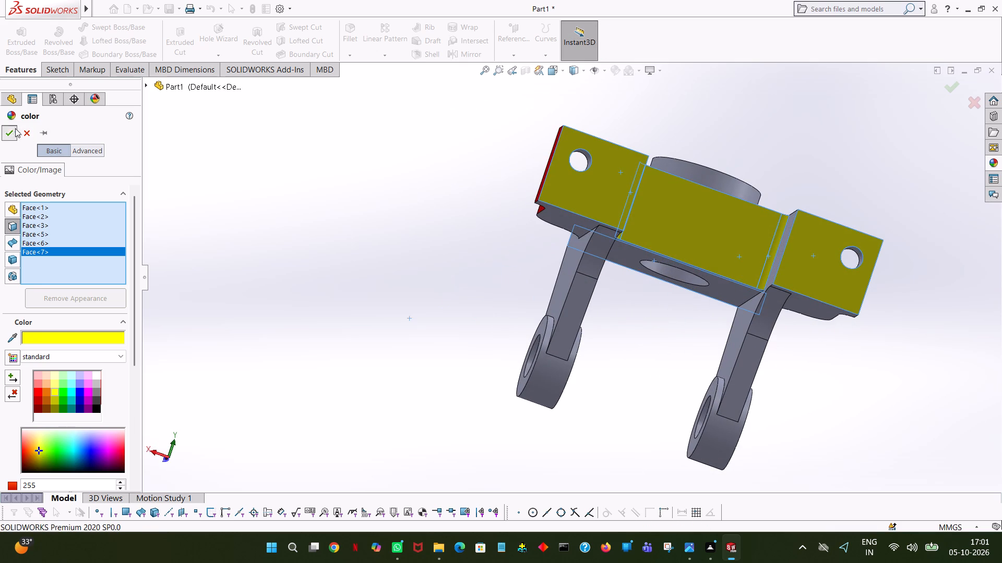
Apply teal to both legs' outer side faces and the boss's outer cylindrical face.
middle_drag(804, 212, 657, 210)
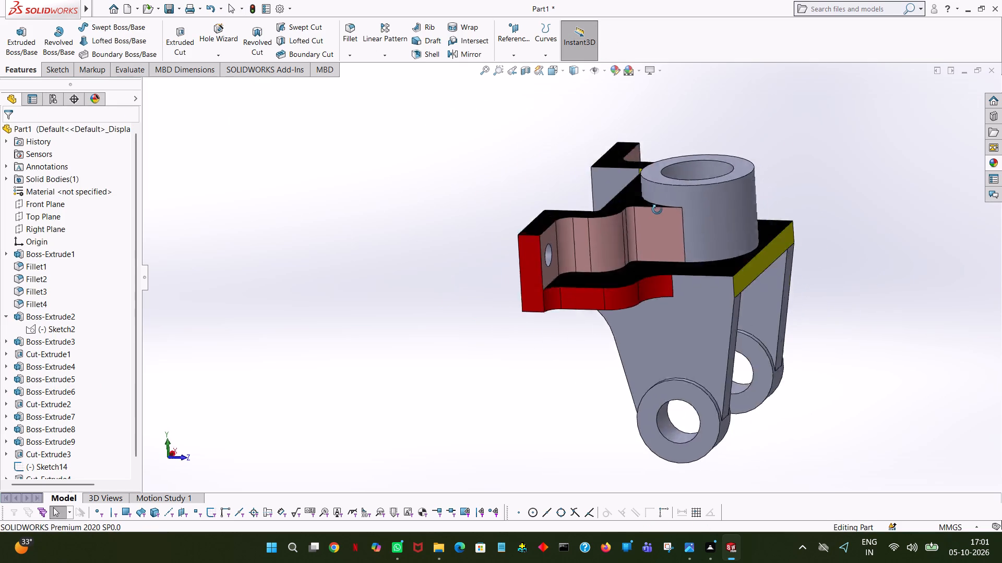
middle_drag(657, 210, 551, 223)
click(723, 276)
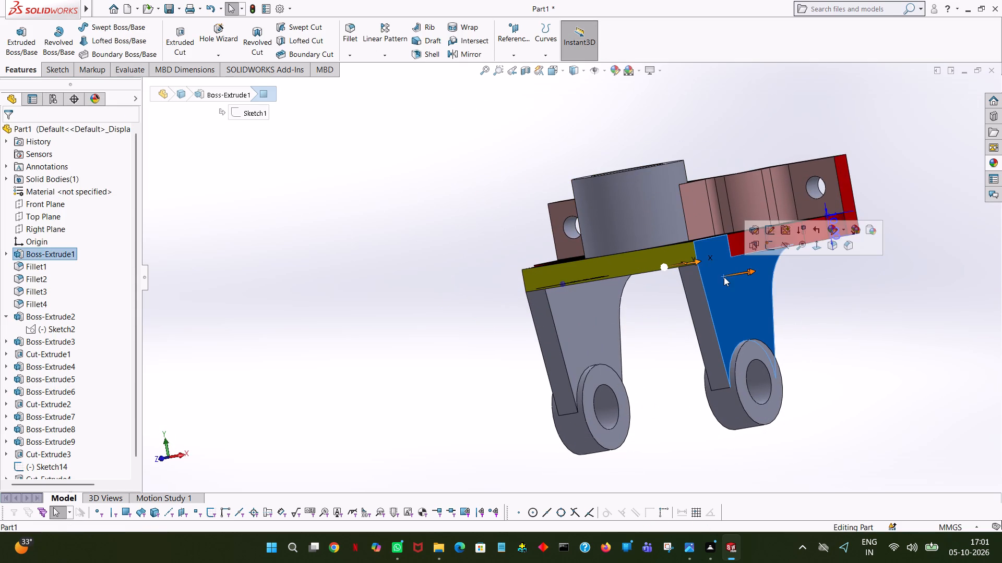
click(827, 230)
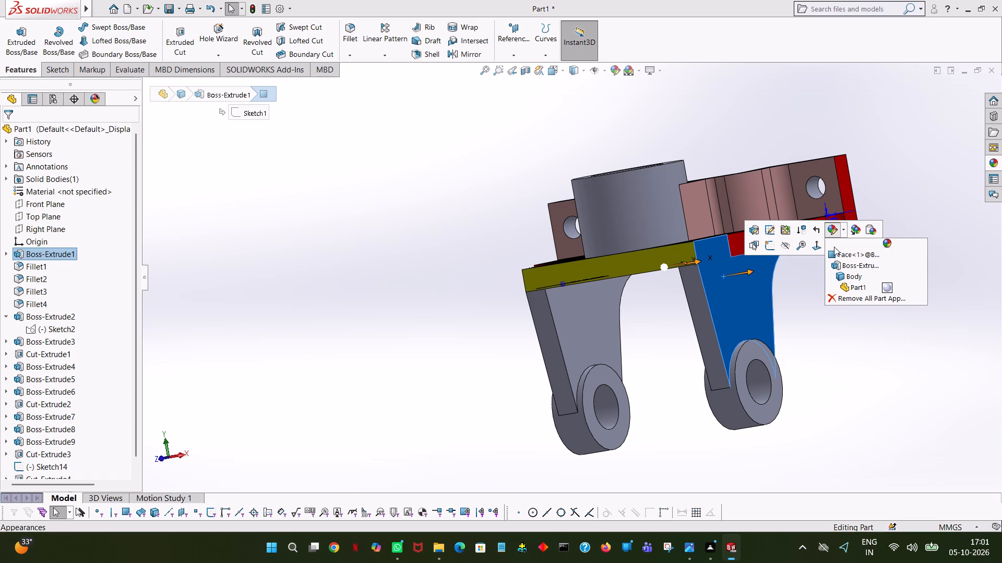
click(834, 249)
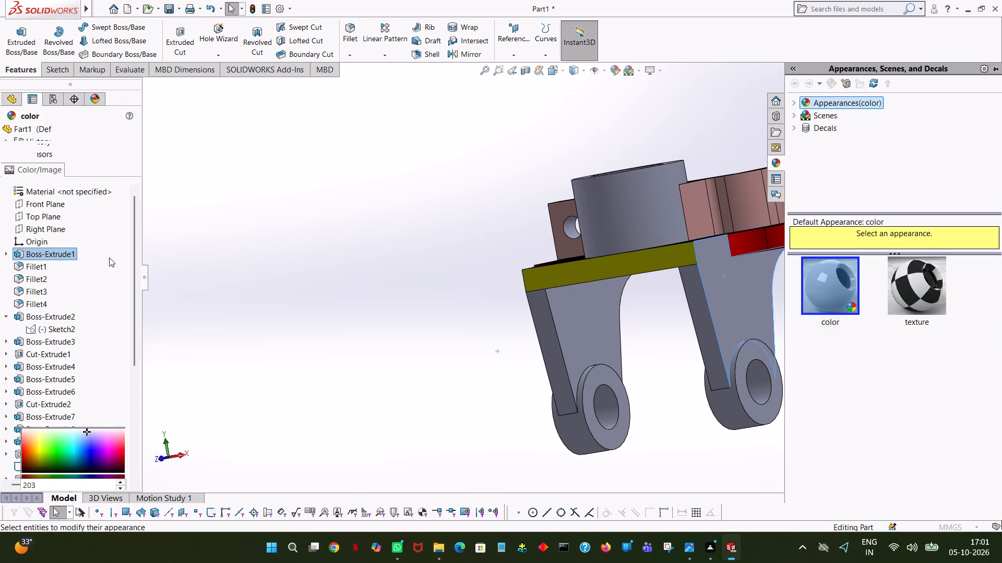
click(73, 402)
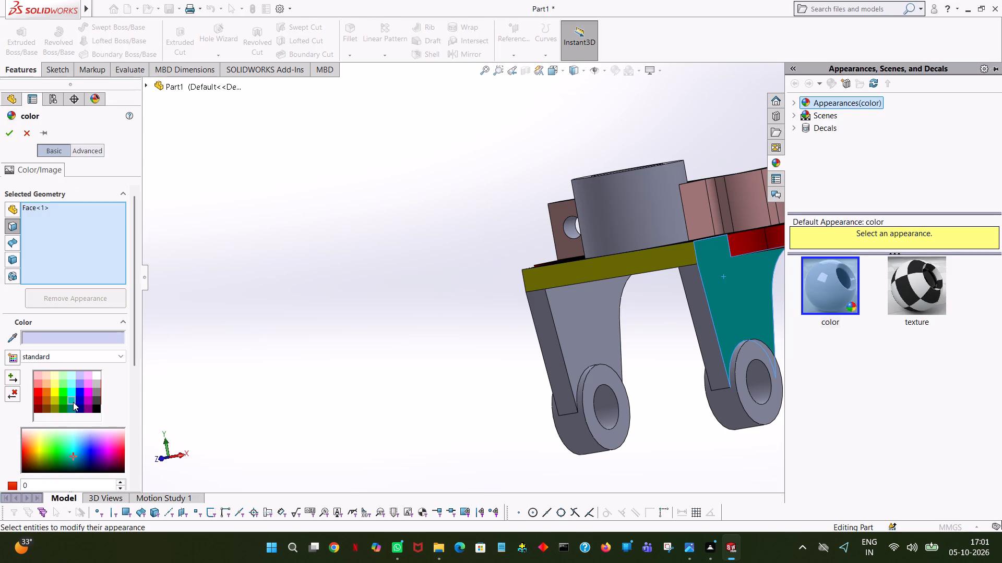
middle_drag(326, 260, 347, 278)
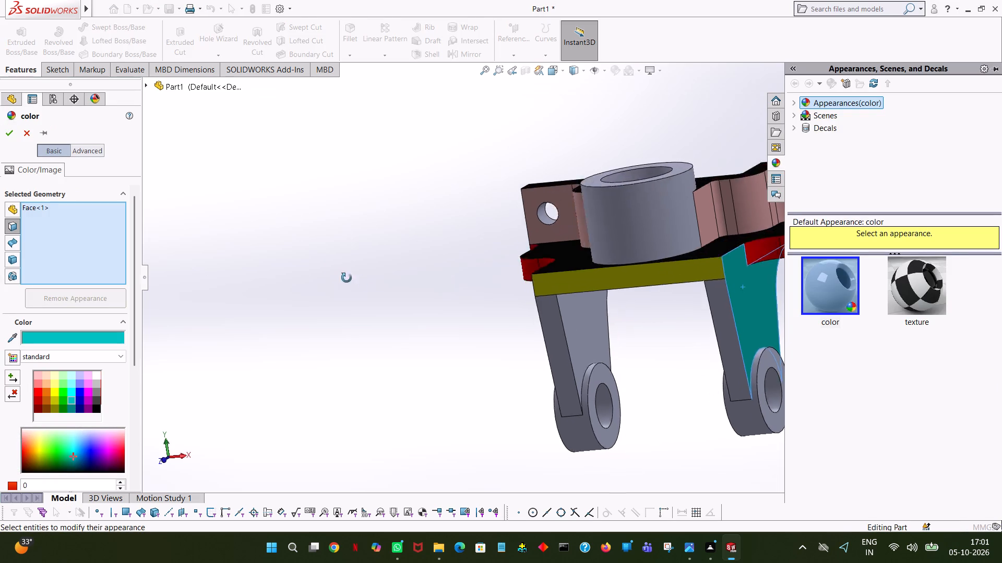
middle_drag(347, 278, 472, 265)
click(695, 305)
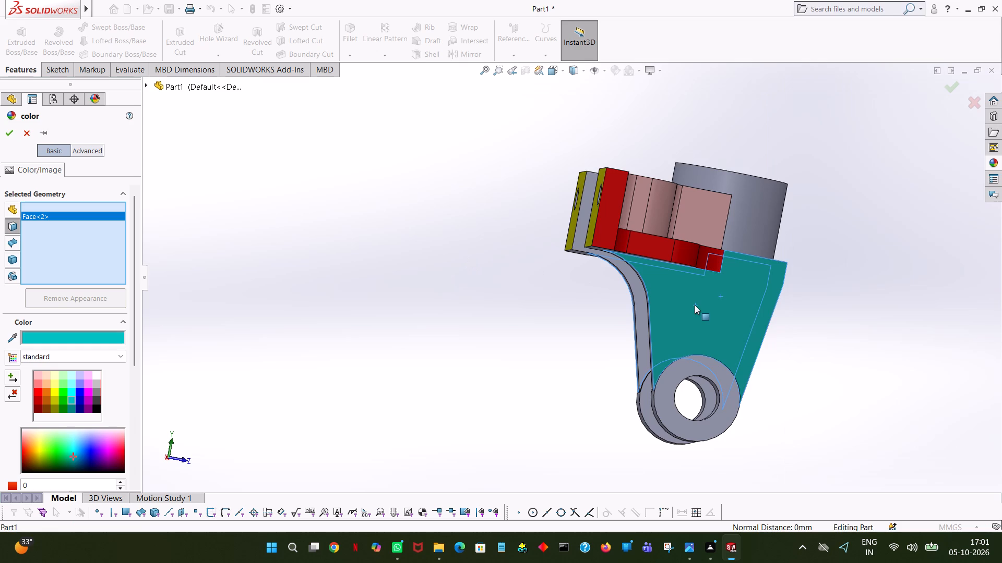
middle_drag(818, 218, 766, 209)
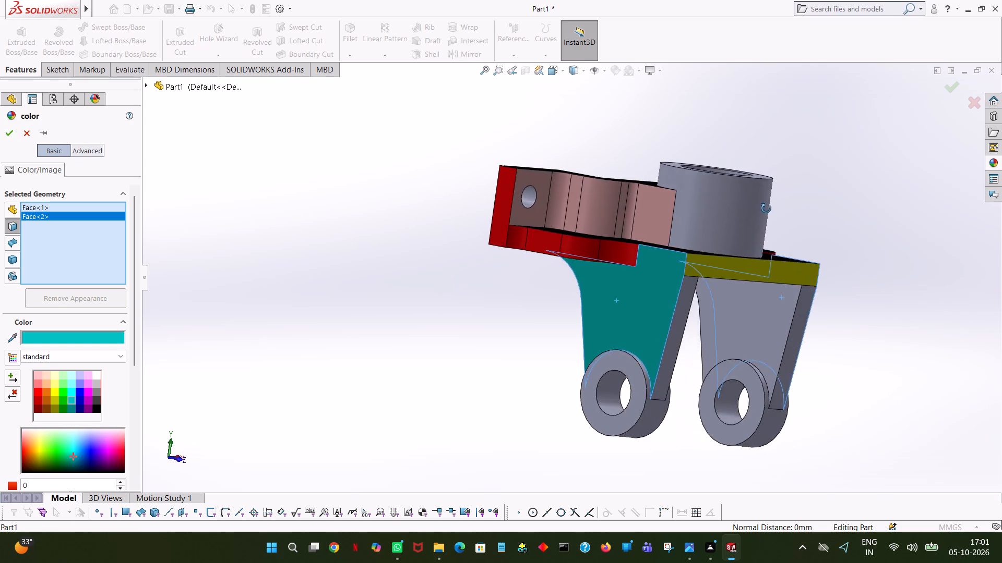
middle_drag(766, 209, 545, 200)
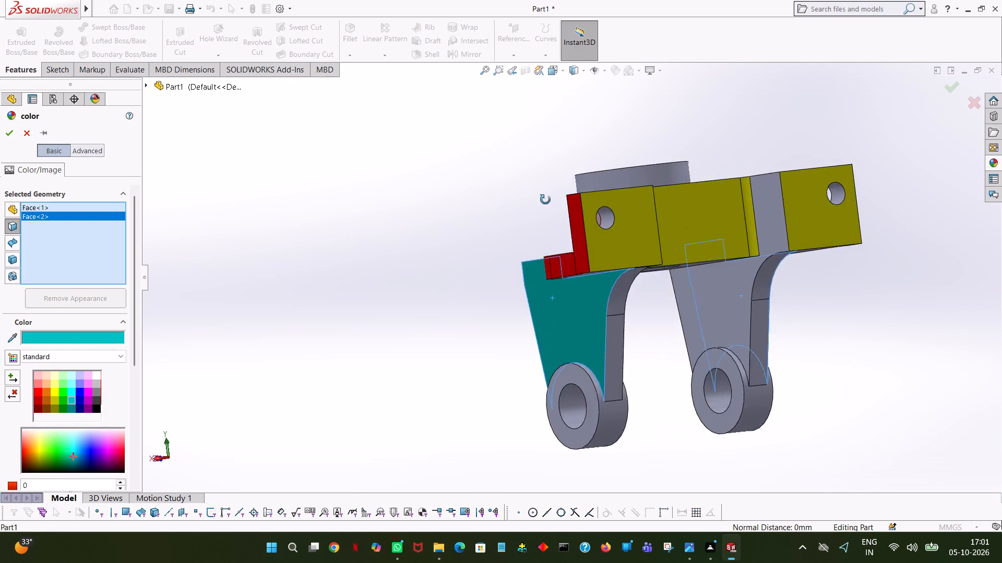
middle_drag(545, 200, 488, 145)
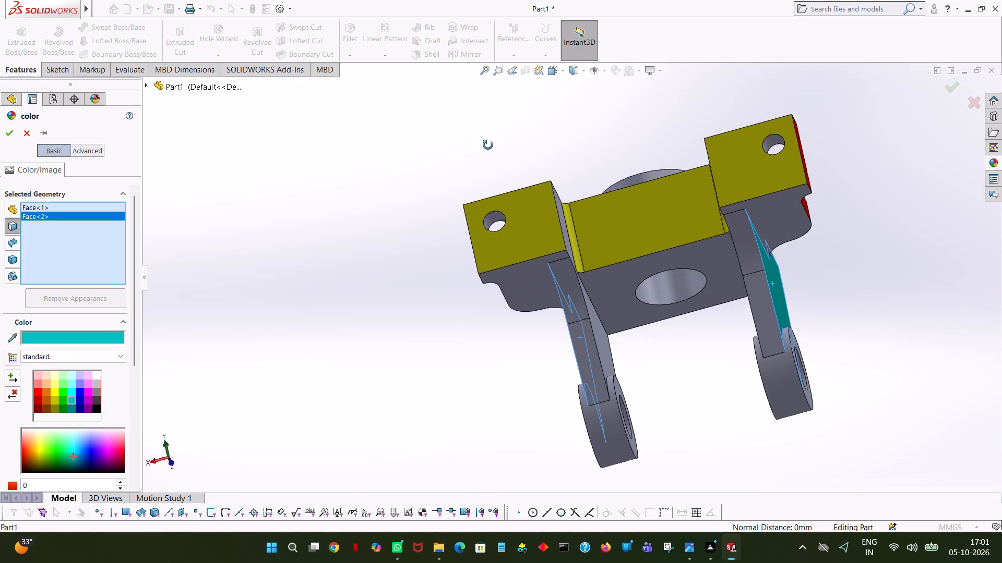
middle_drag(488, 145, 440, 272)
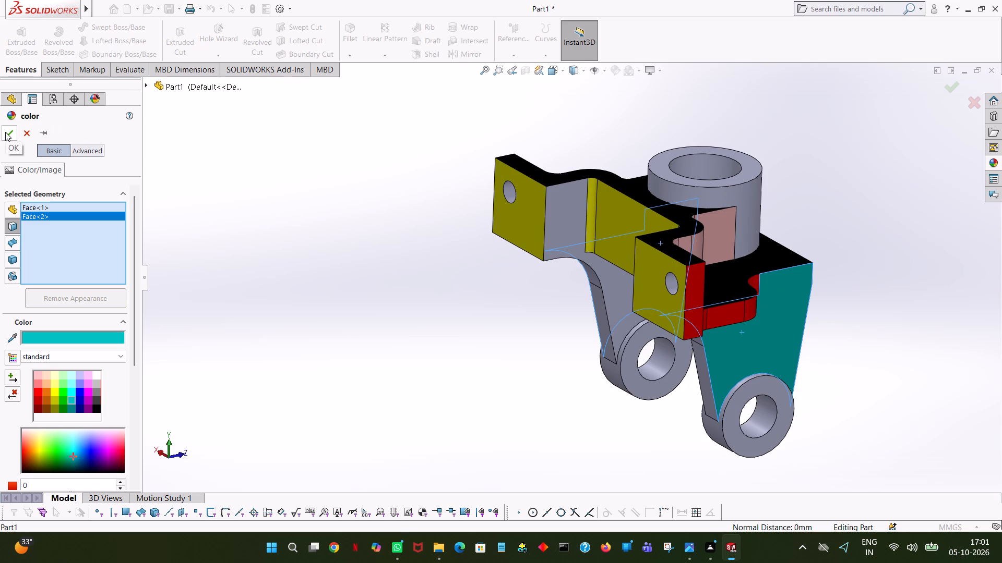
click(751, 199)
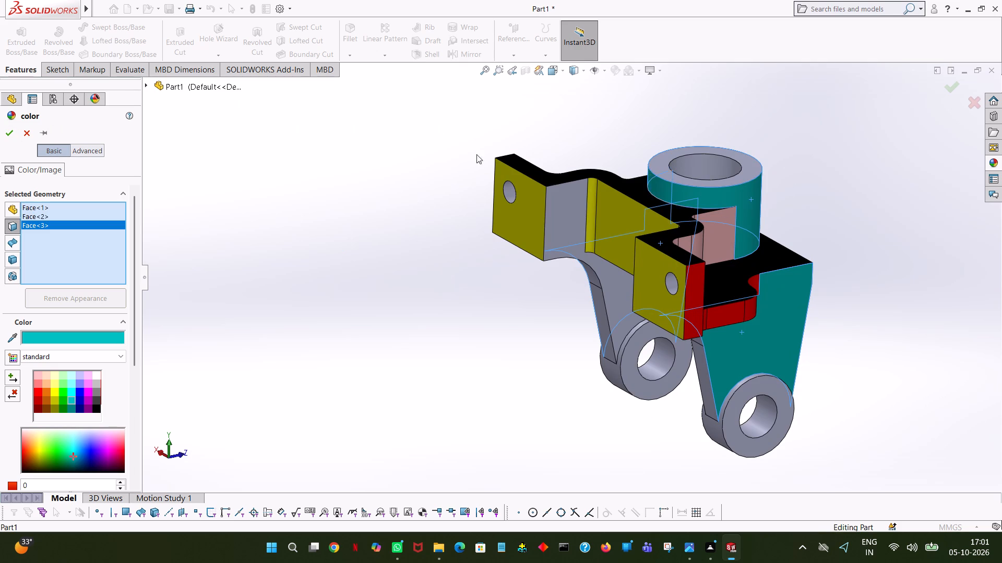
click(8, 130)
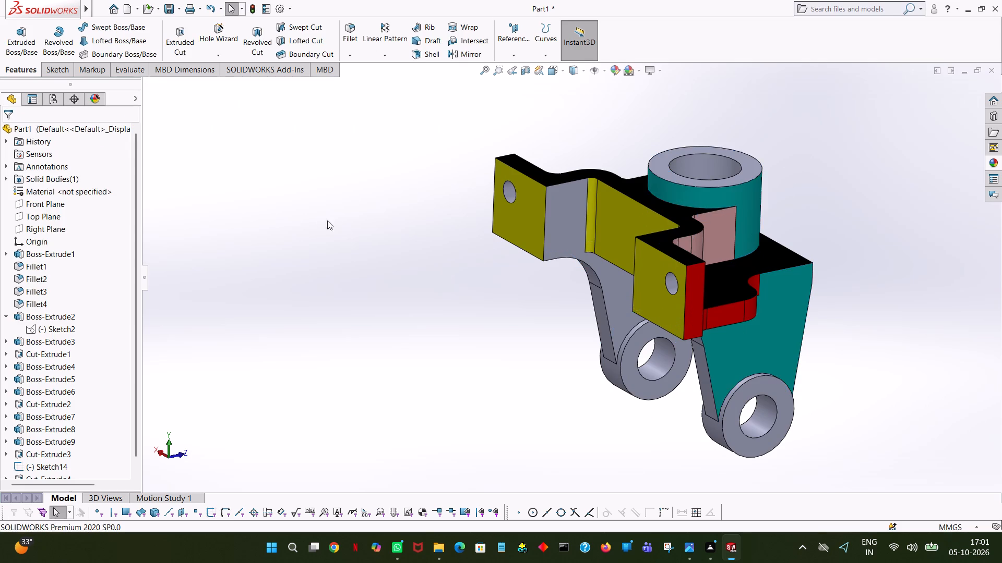
Apply magenta to both legs' inner side faces and the boss's top ring face.
middle_drag(341, 219, 381, 127)
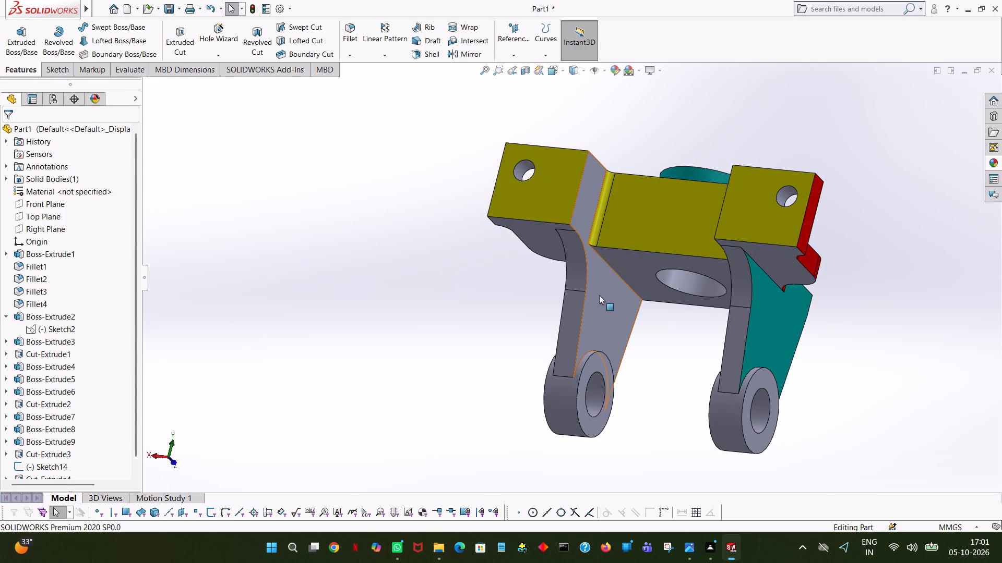
click(597, 296)
click(706, 240)
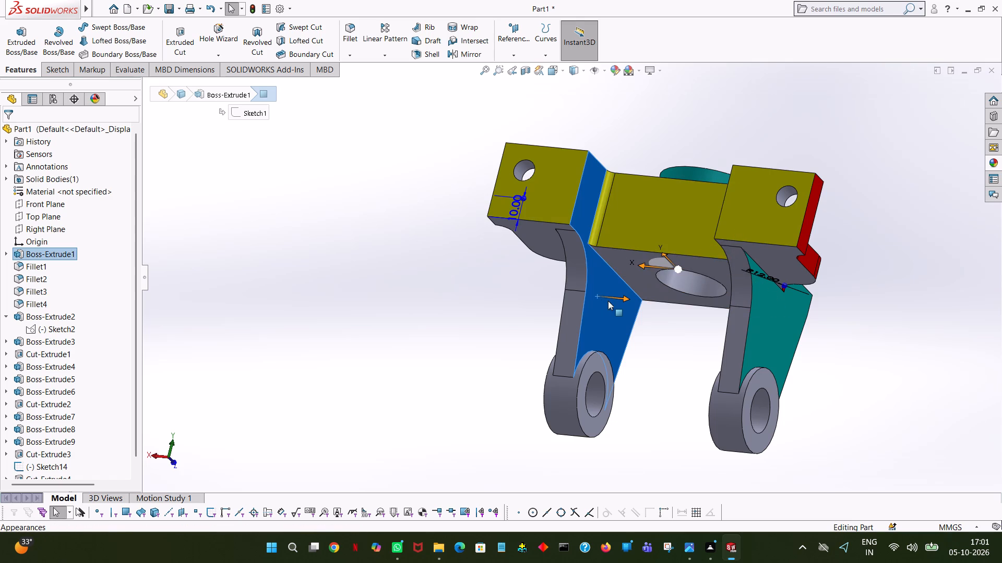
click(604, 303)
click(708, 252)
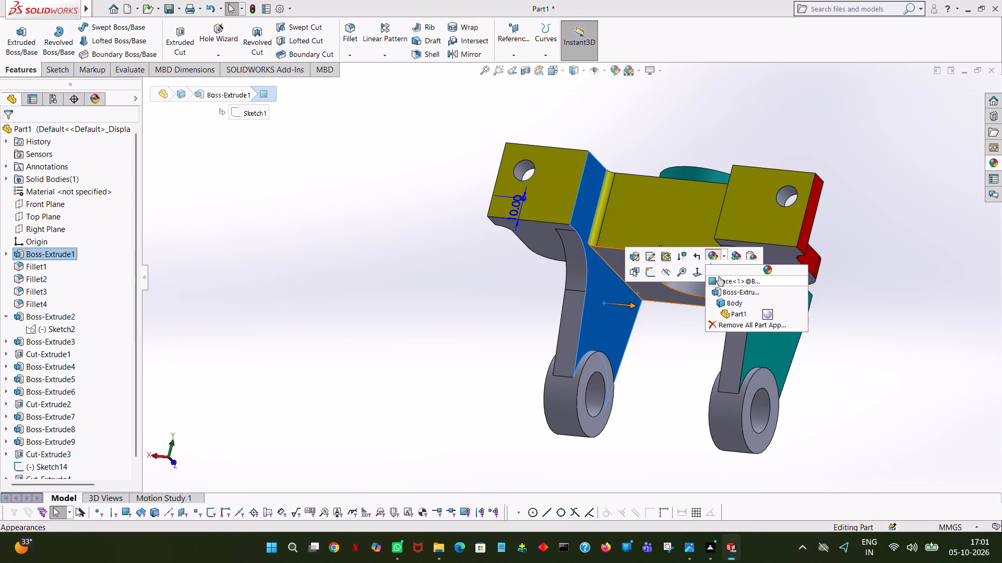
click(720, 280)
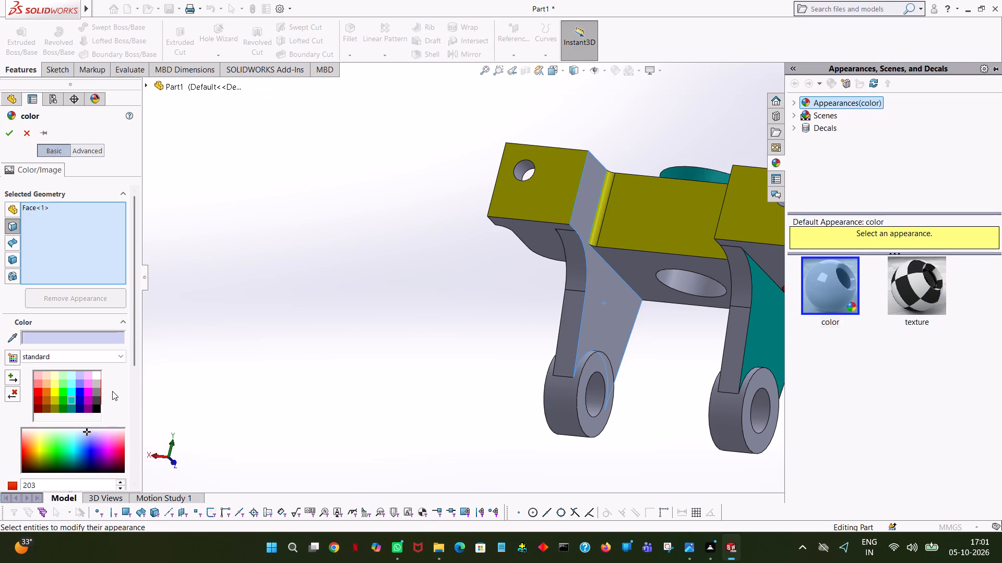
click(89, 391)
middle_drag(718, 334, 758, 374)
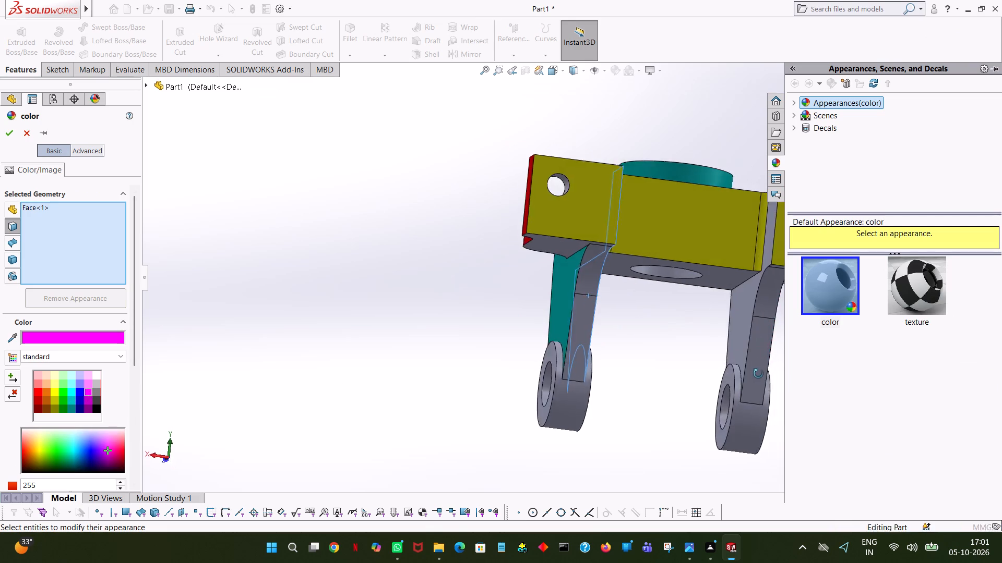
middle_drag(758, 374, 784, 363)
click(737, 311)
middle_drag(737, 311, 602, 383)
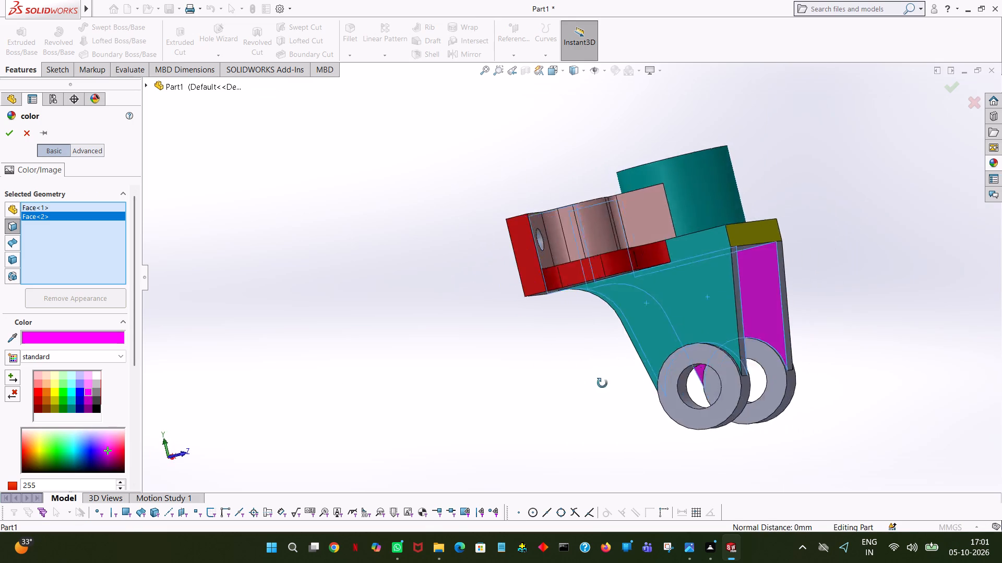
middle_drag(602, 383, 740, 251)
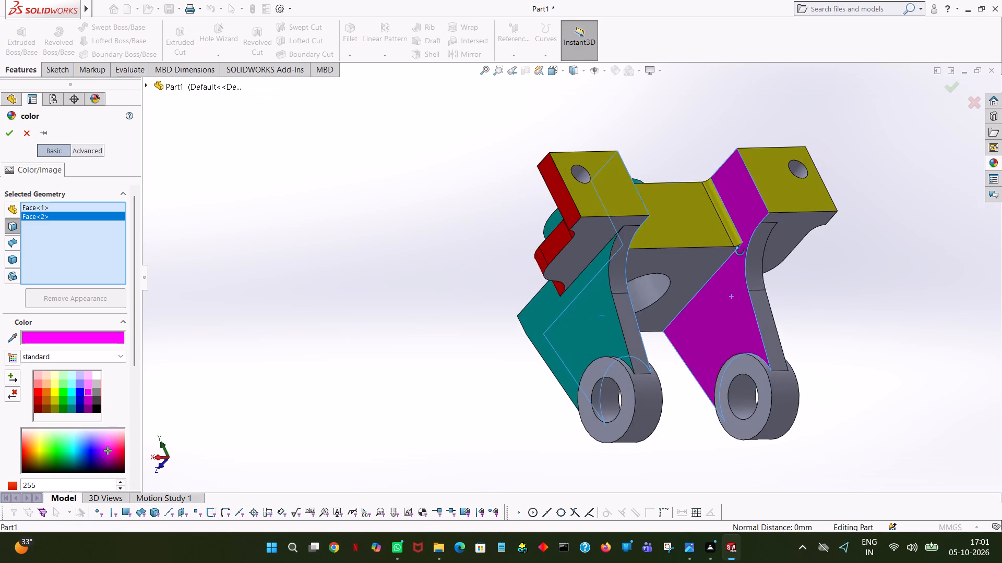
middle_drag(740, 251, 924, 188)
click(735, 183)
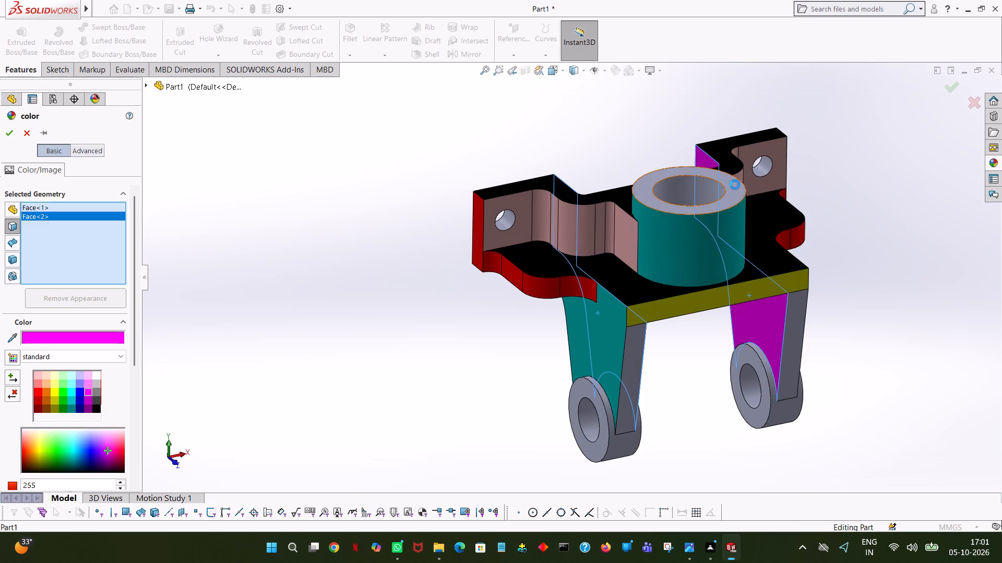
click(11, 137)
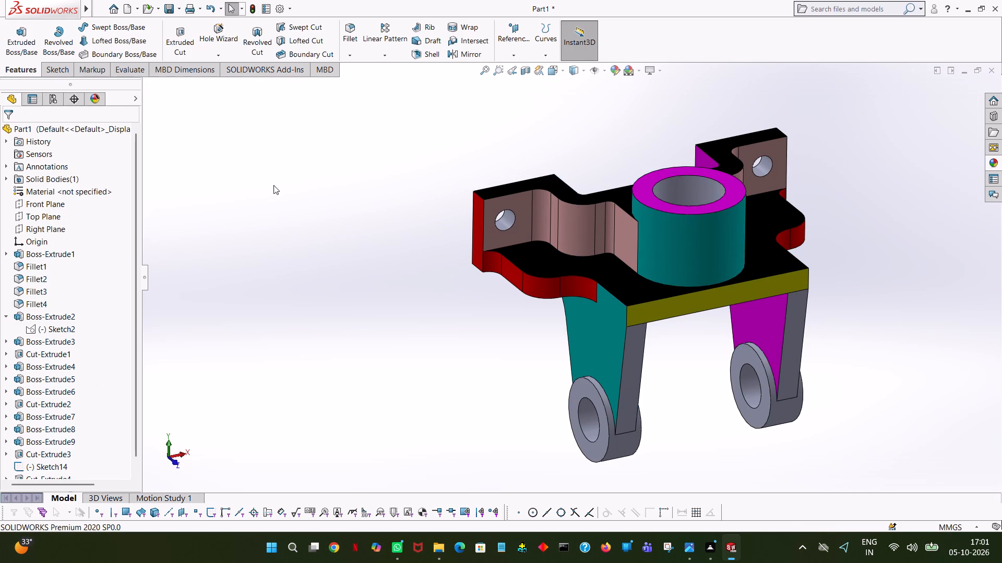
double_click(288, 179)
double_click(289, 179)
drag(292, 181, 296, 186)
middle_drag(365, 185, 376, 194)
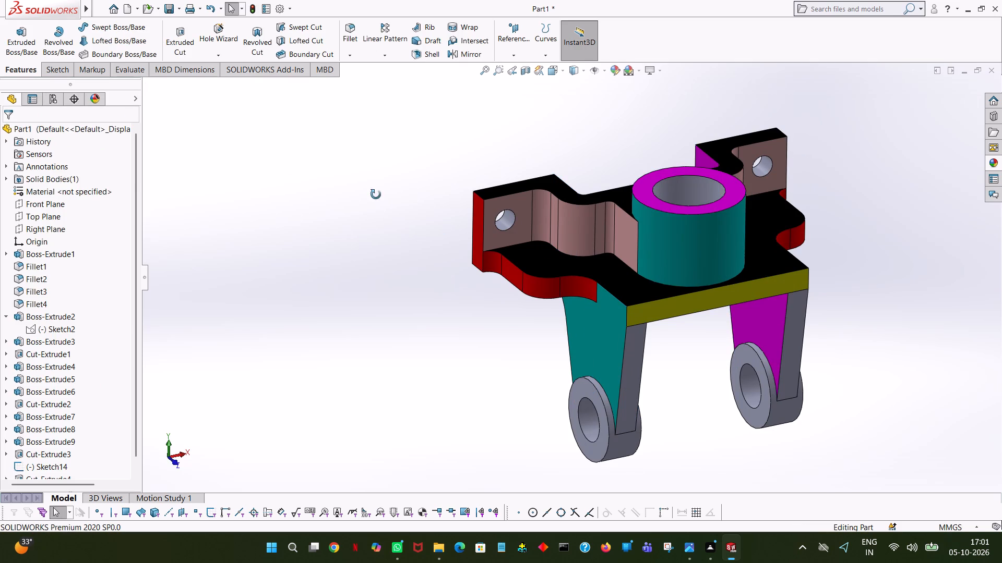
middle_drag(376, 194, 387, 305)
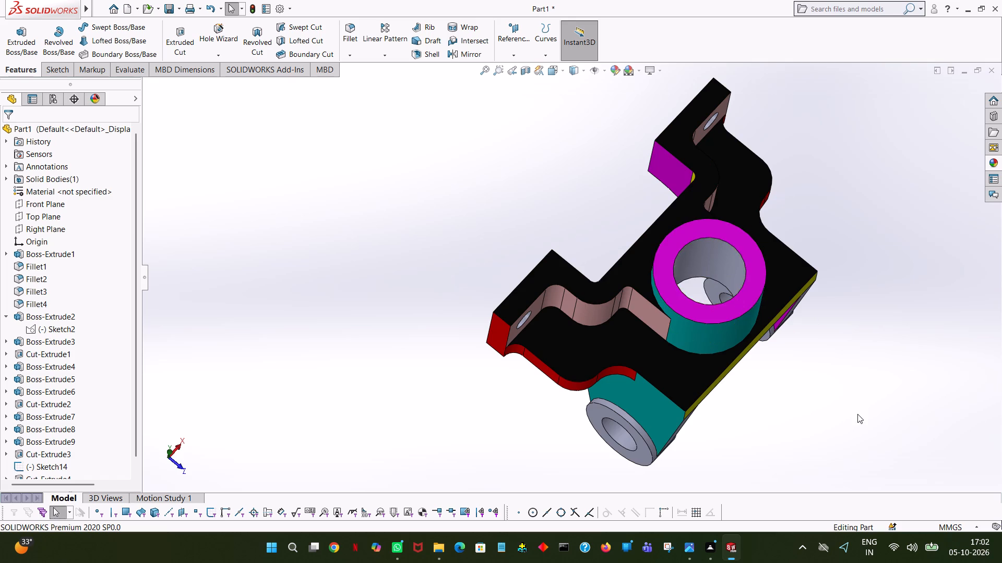
Colour both legs' narrow front edge faces and their curved and straight rear edge faces dark red.
middle_drag(857, 414, 796, 126)
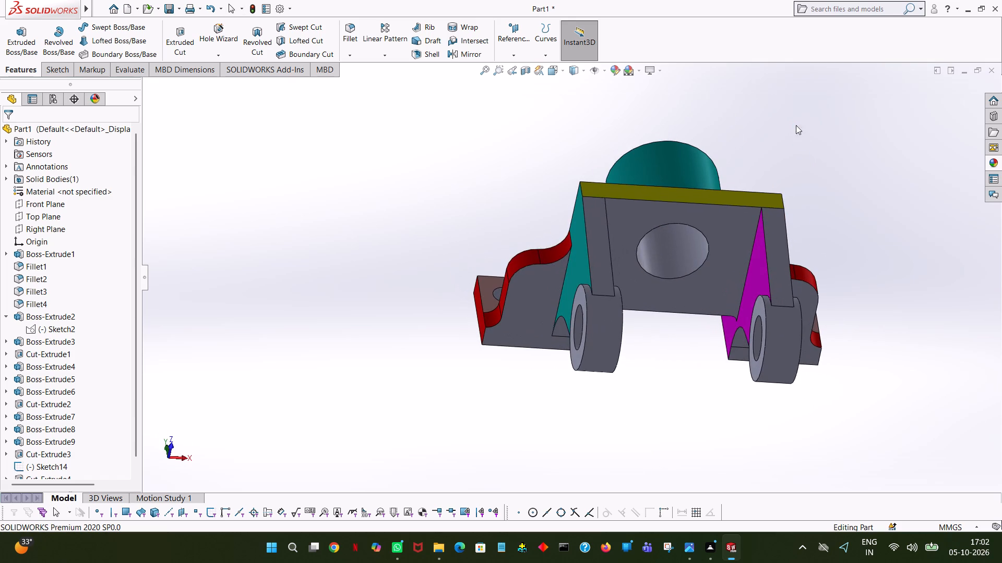
click(601, 239)
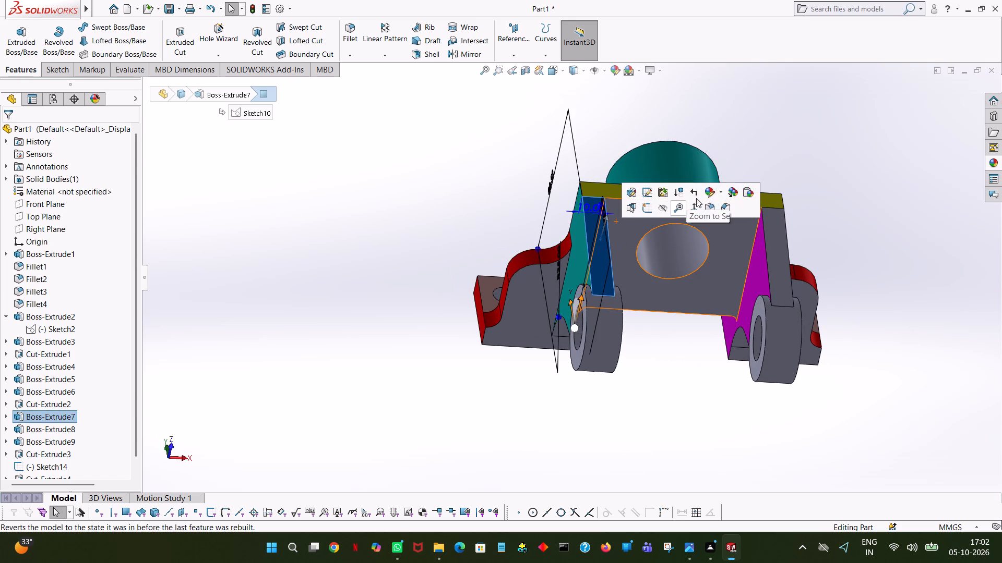
click(710, 188)
click(730, 219)
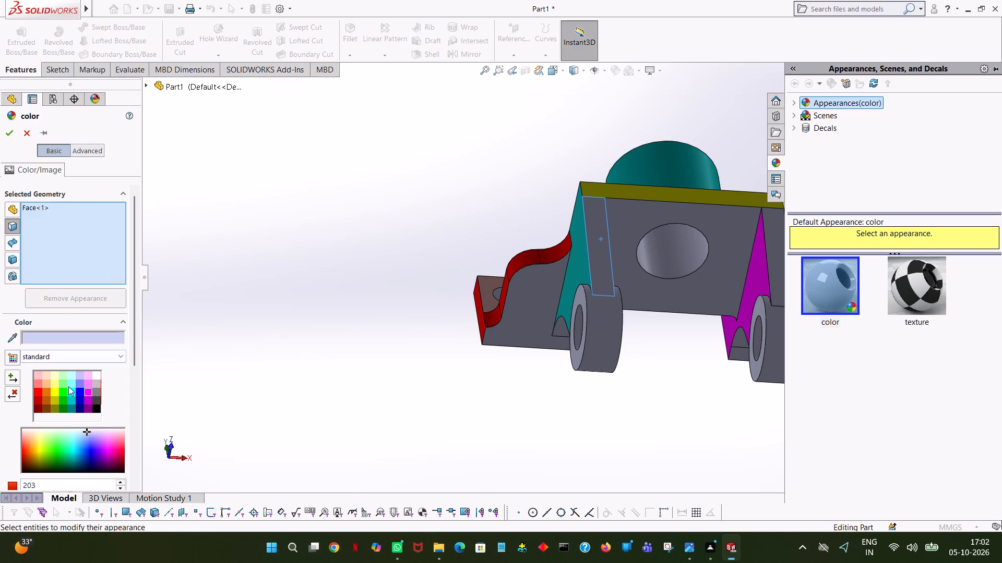
click(99, 391)
click(102, 403)
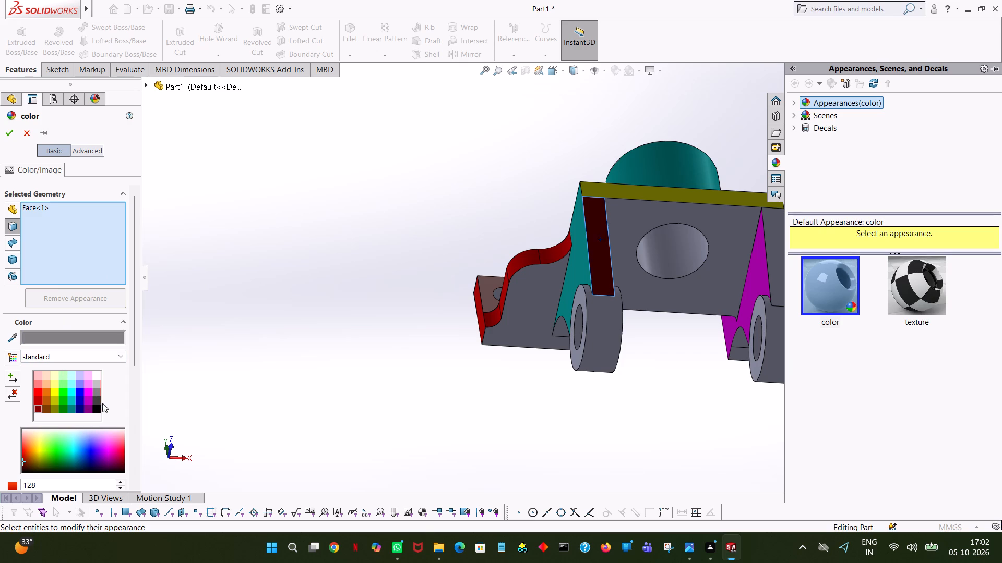
middle_drag(359, 313, 308, 398)
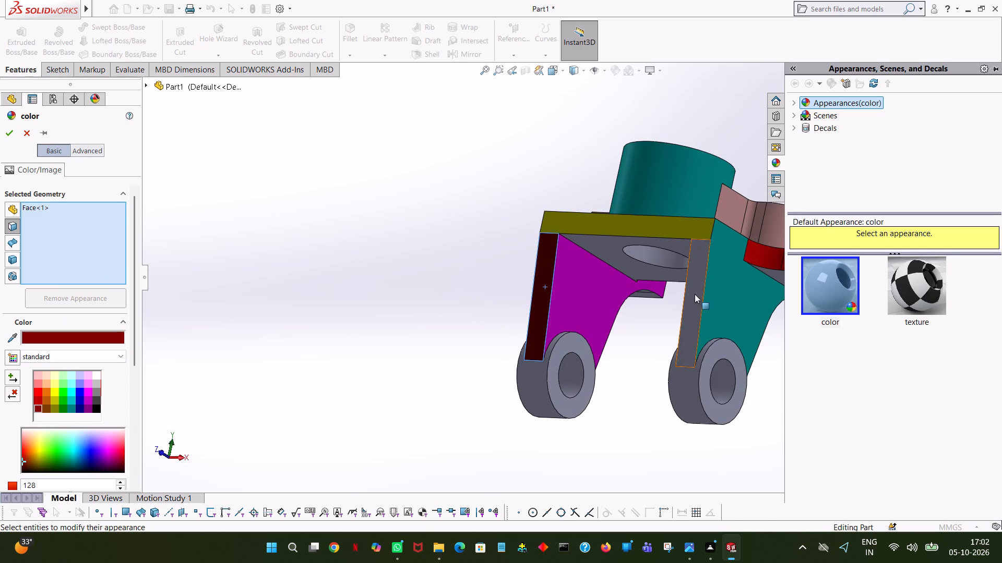
click(694, 294)
middle_drag(857, 358, 687, 237)
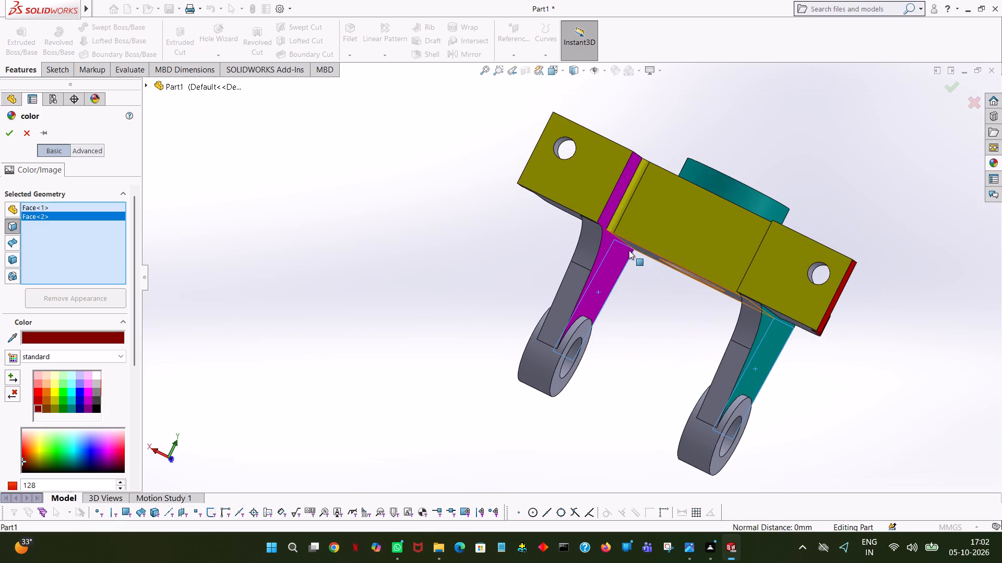
click(591, 243)
click(564, 303)
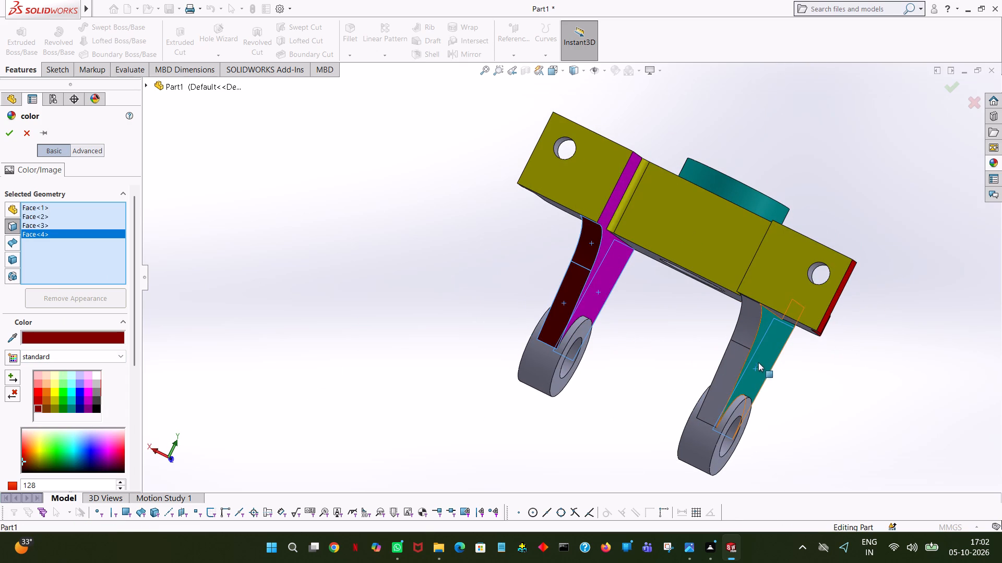
click(731, 370)
click(758, 329)
Add the base plate's underside face around the bore to the dark red faces and apply the colour.
middle_drag(868, 396, 928, 139)
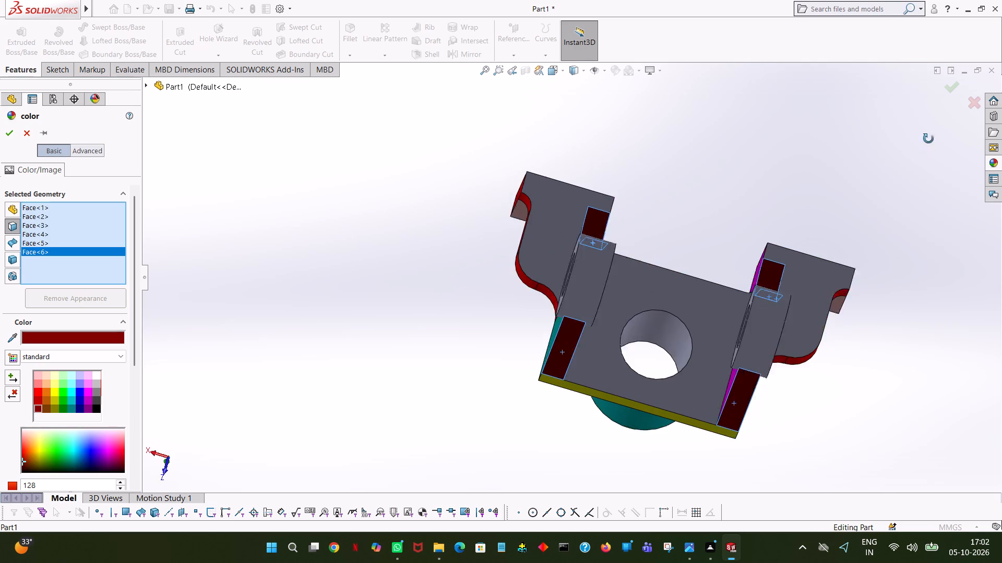
middle_drag(928, 139, 933, 125)
middle_drag(658, 322, 659, 322)
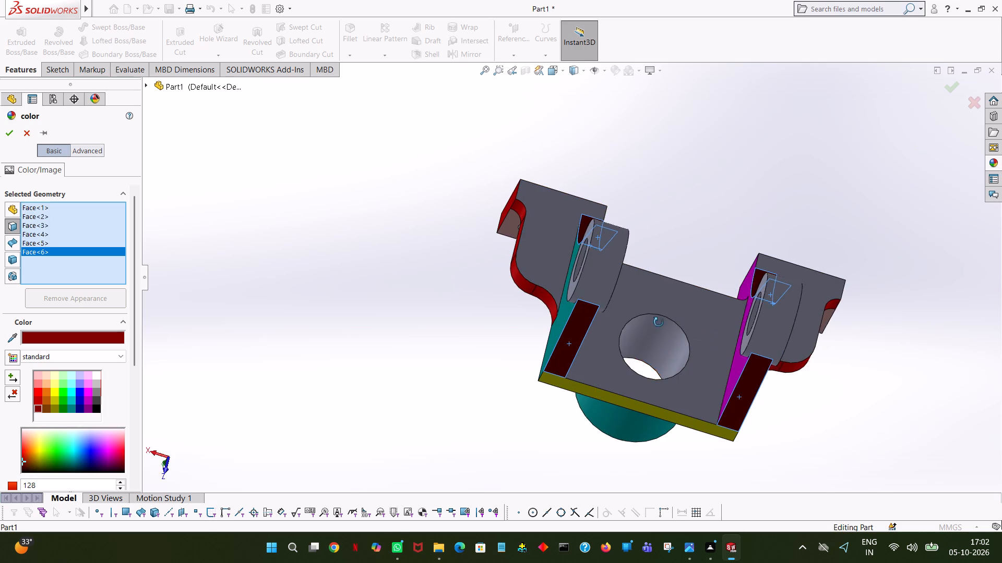
middle_drag(659, 322, 659, 461)
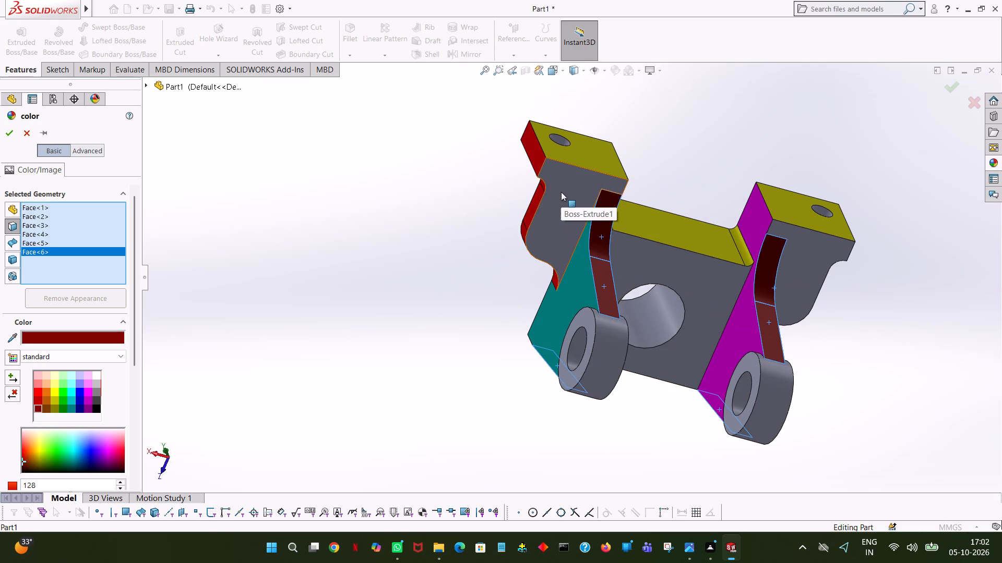
click(699, 271)
click(7, 130)
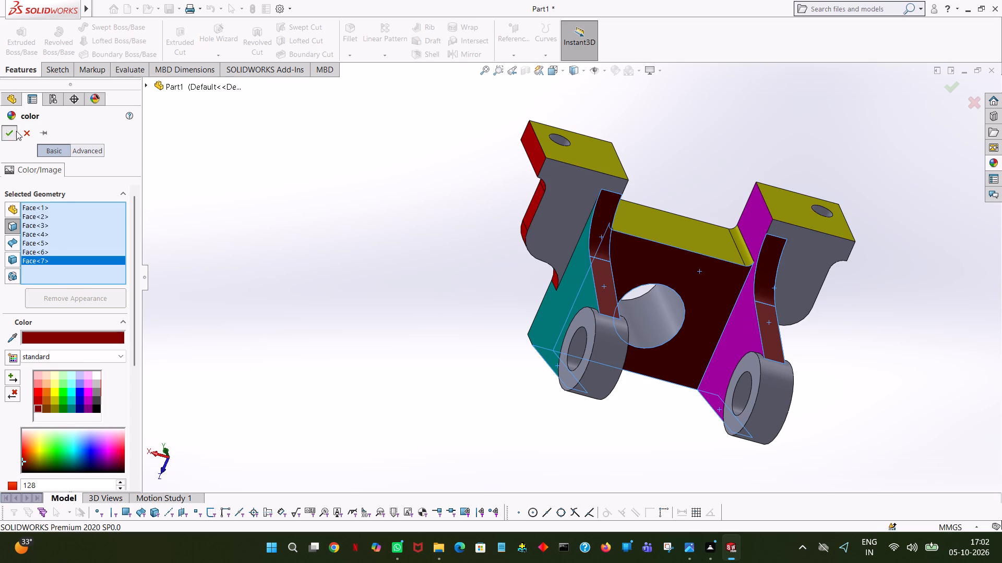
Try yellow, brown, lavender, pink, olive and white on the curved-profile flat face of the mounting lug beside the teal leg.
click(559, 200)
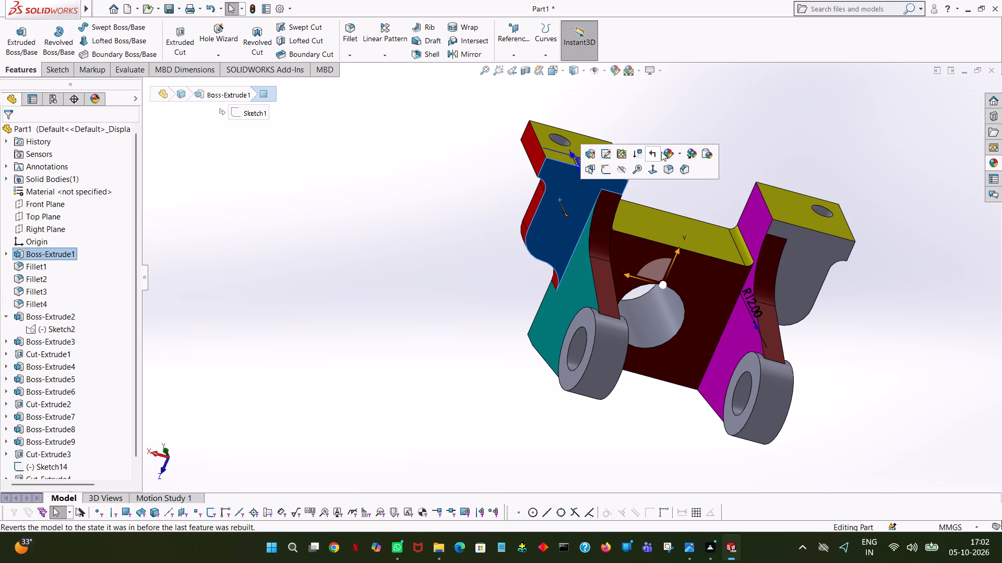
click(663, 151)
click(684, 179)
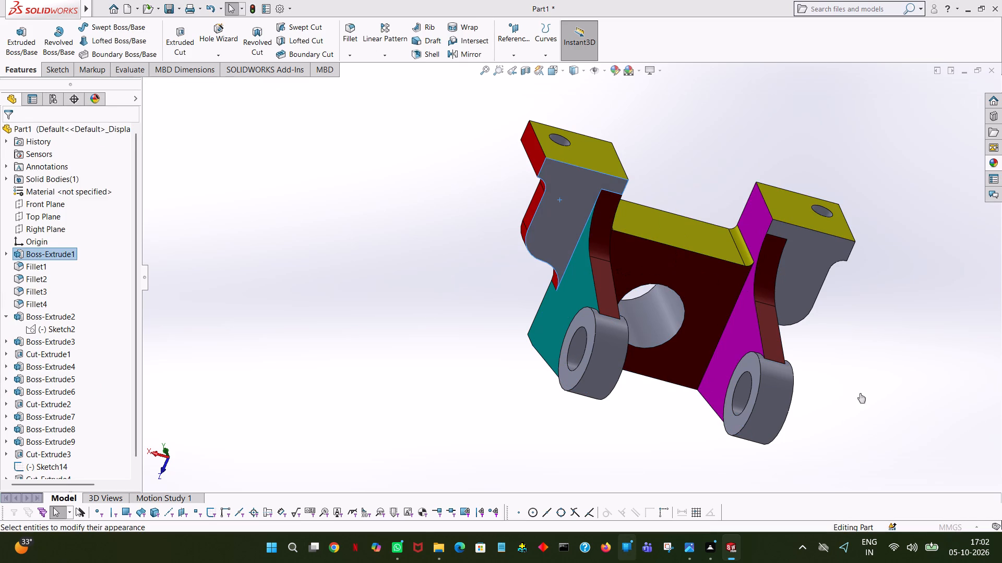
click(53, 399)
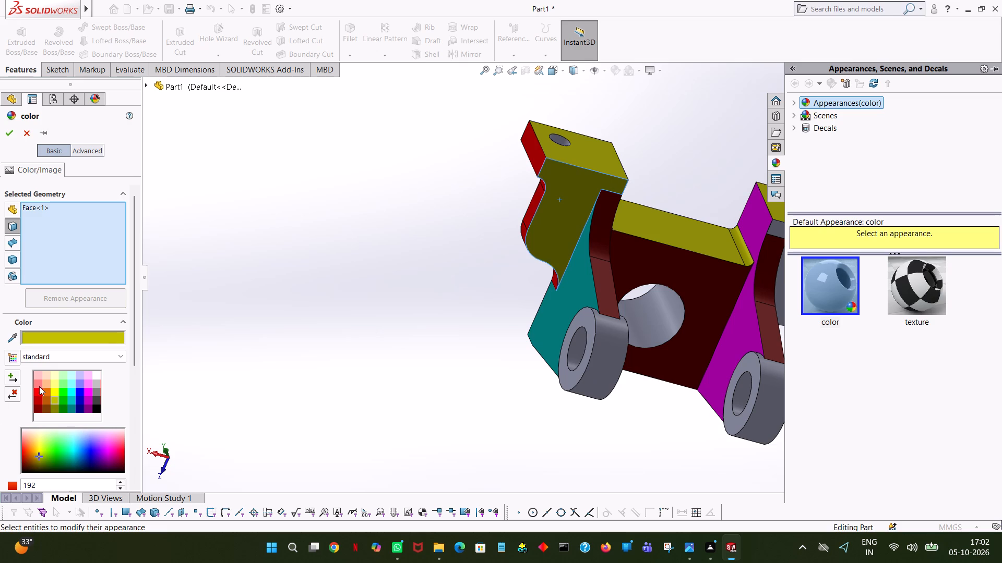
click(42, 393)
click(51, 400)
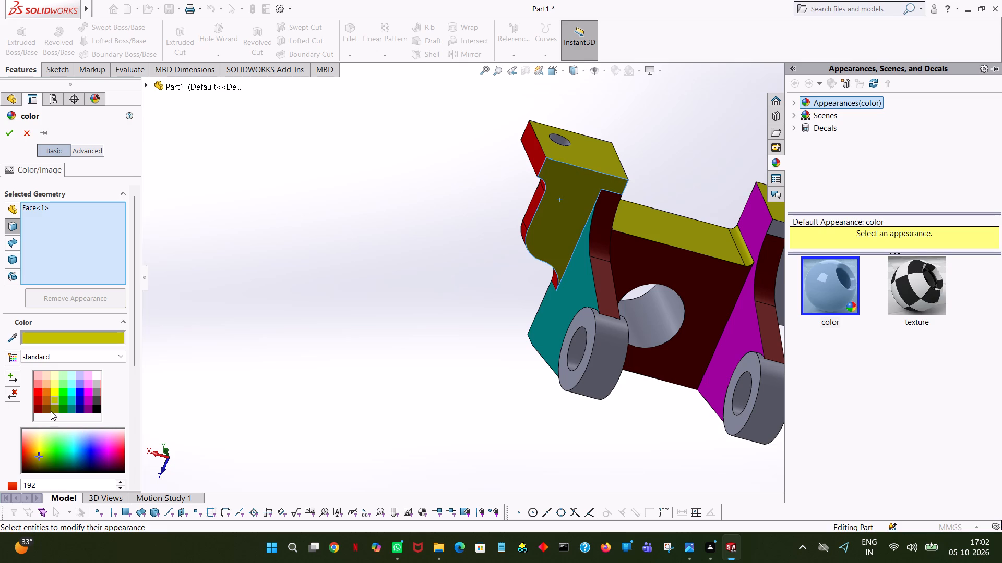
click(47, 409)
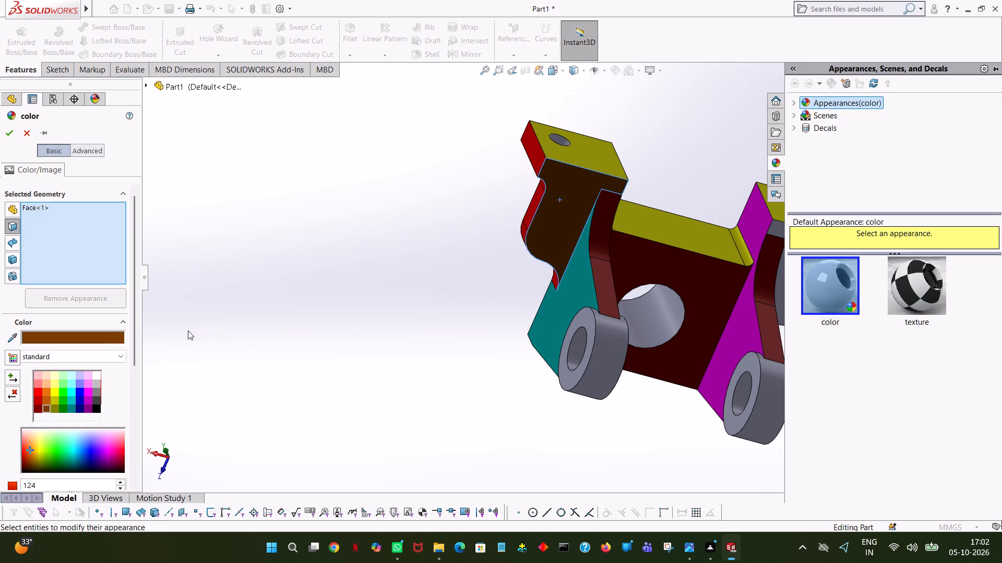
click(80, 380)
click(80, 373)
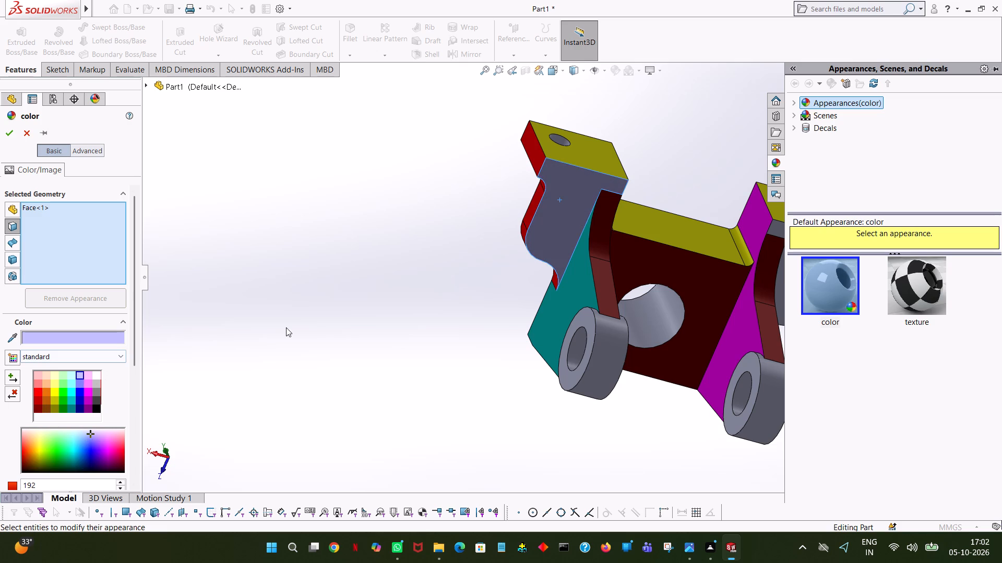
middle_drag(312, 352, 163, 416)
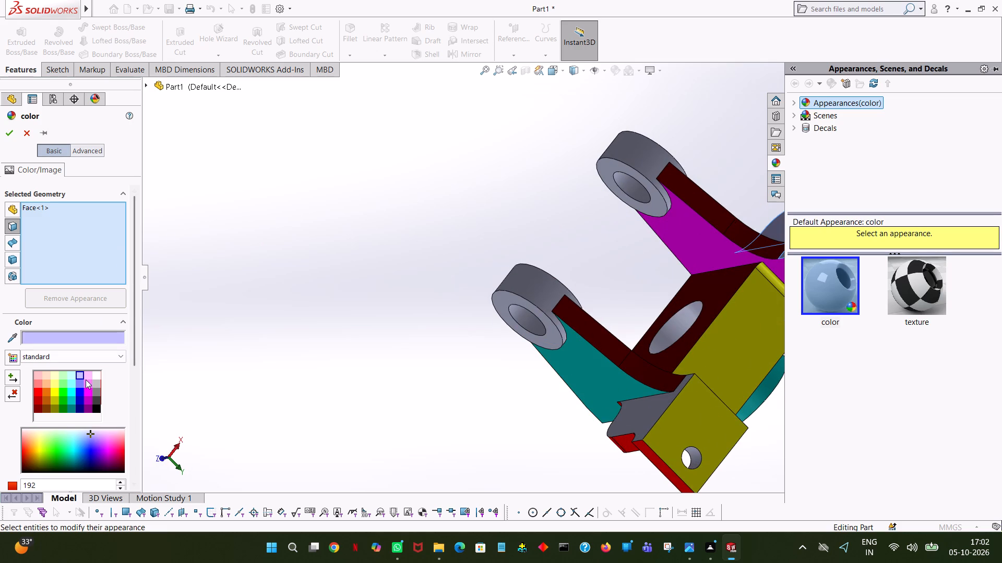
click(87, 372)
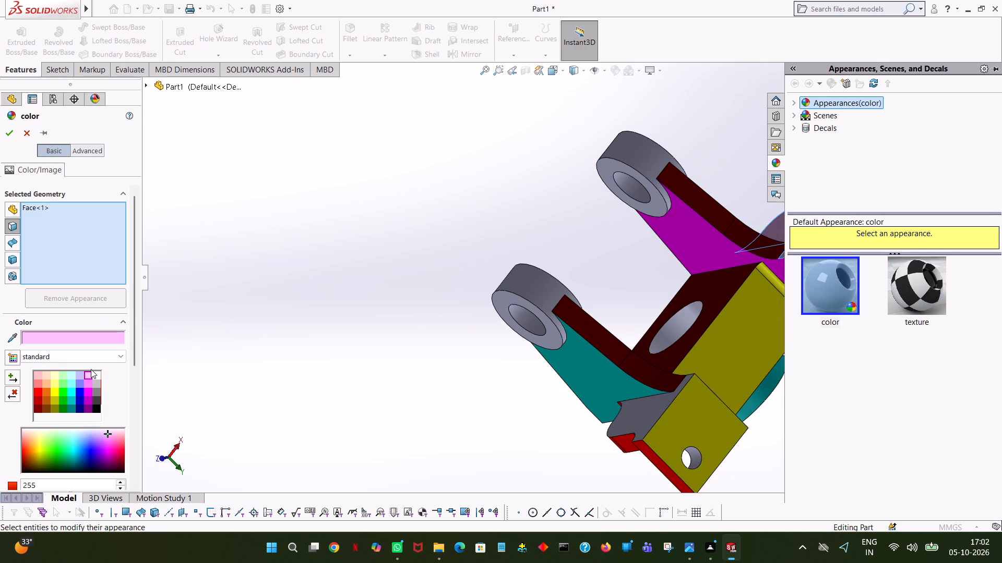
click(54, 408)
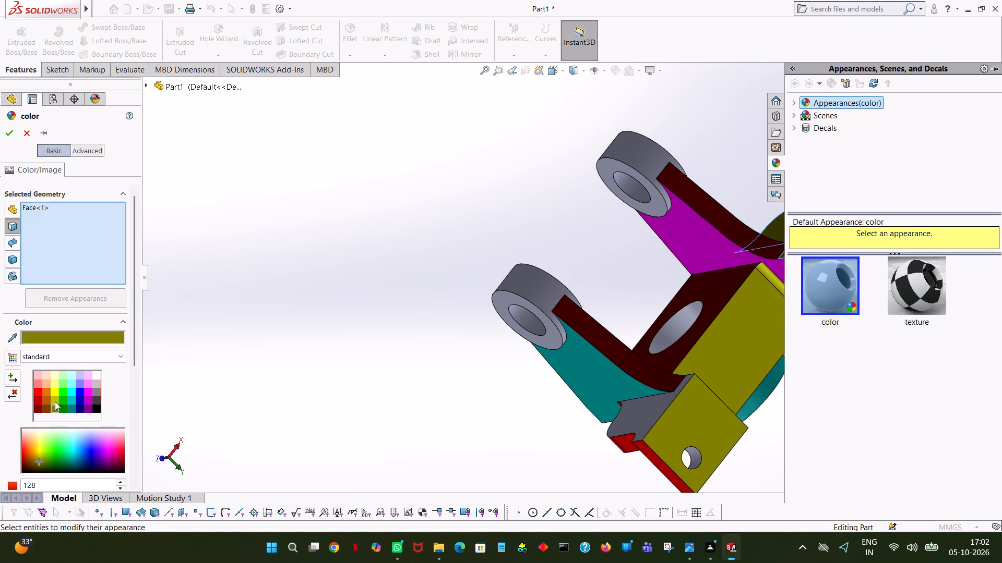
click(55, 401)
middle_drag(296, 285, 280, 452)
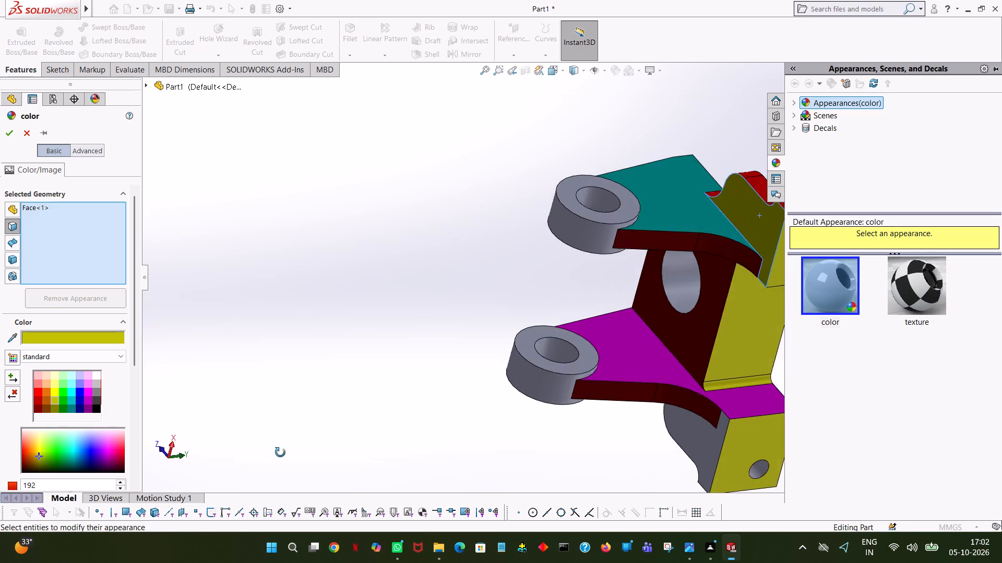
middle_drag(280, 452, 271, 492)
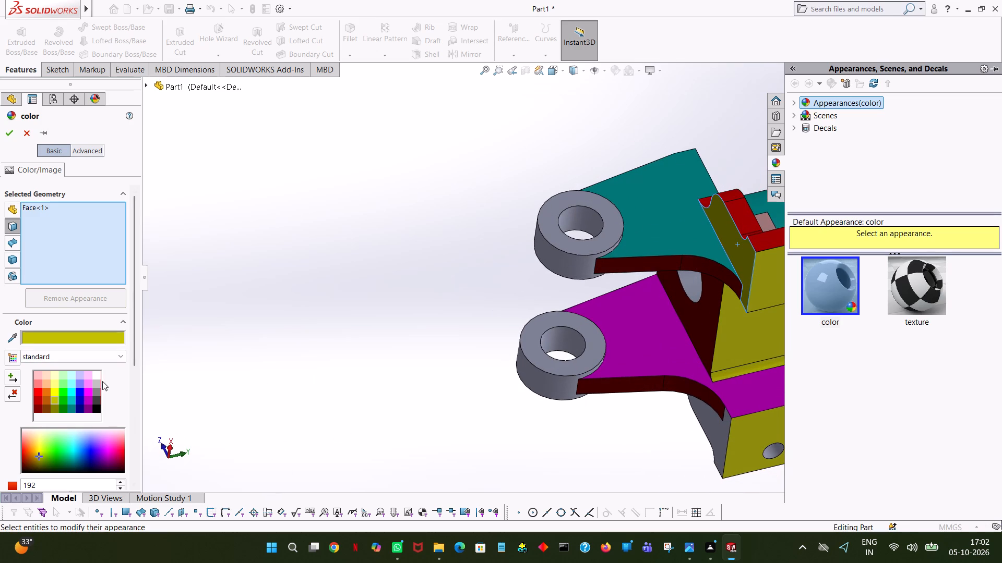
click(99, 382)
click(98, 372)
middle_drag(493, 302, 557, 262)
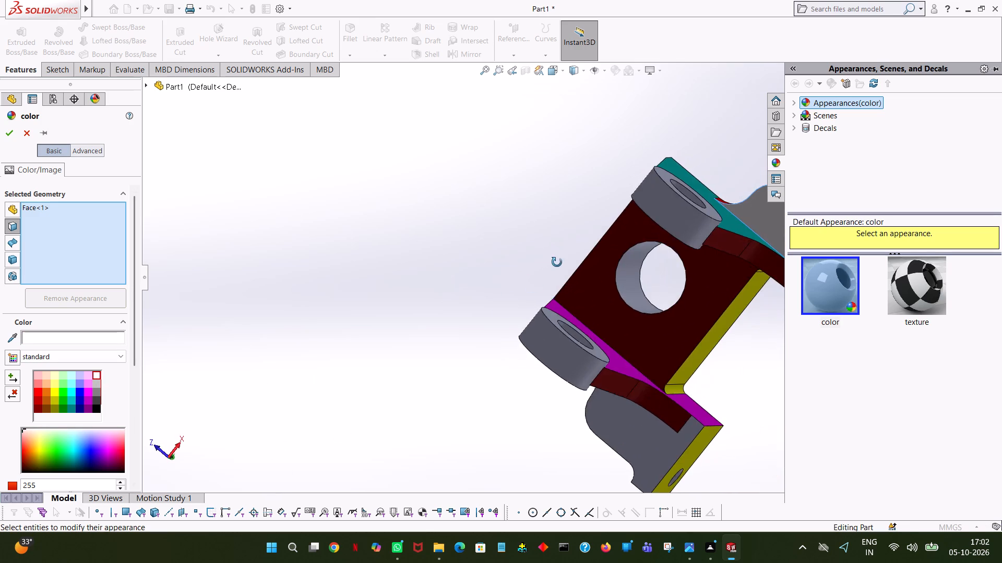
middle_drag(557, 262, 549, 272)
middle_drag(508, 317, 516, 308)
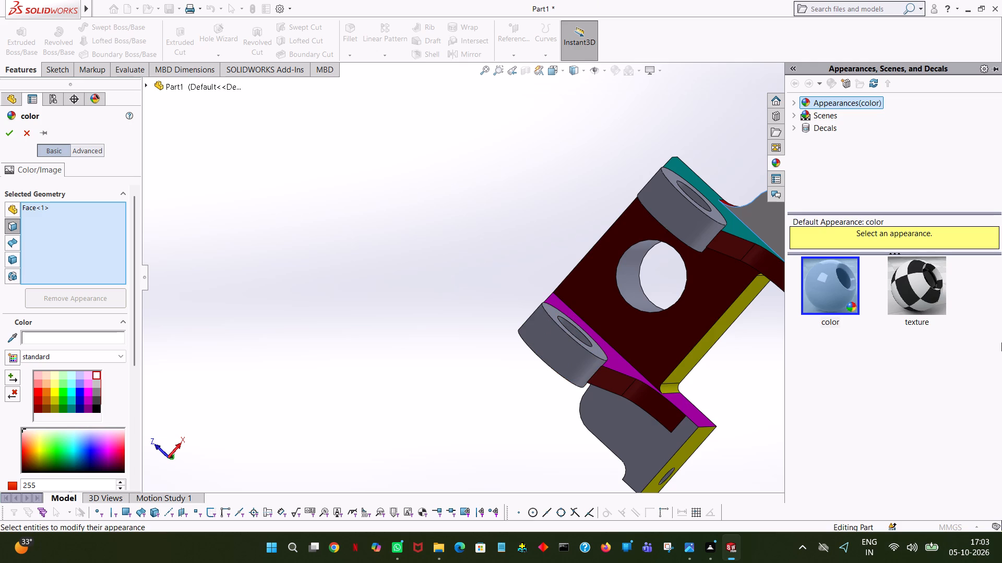
Choose red, remove the lug's flat face from the selection, and apply red to the outer end faces of both leg eyelets.
click(40, 394)
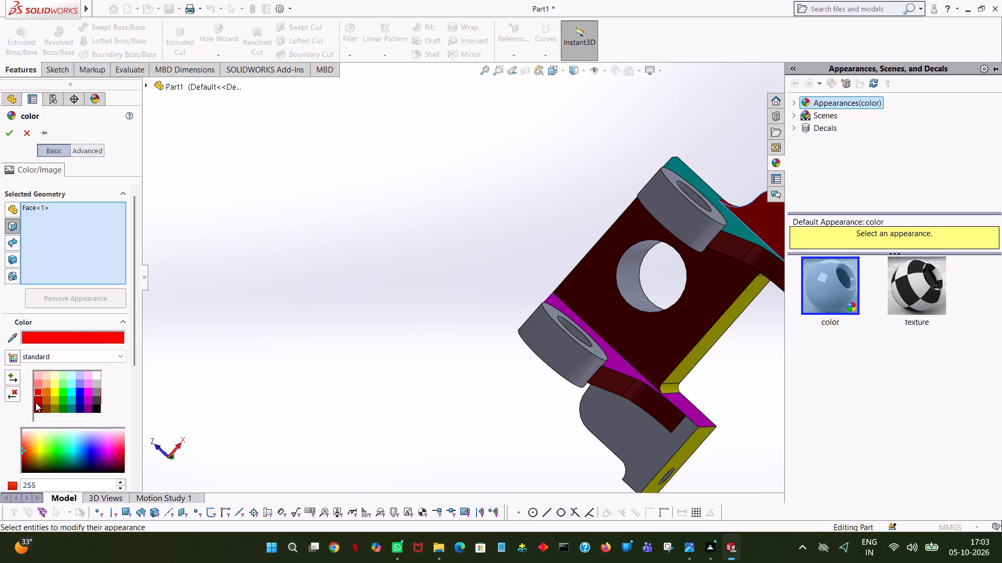
middle_drag(254, 253, 268, 308)
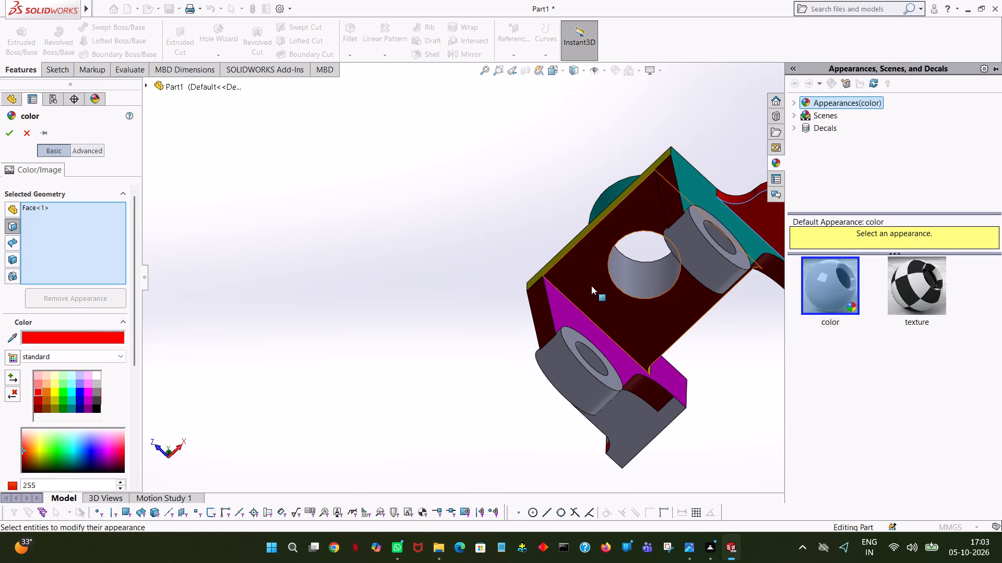
ctrl+middle_click(539, 206)
ctrl+middle_drag(528, 210, 414, 216)
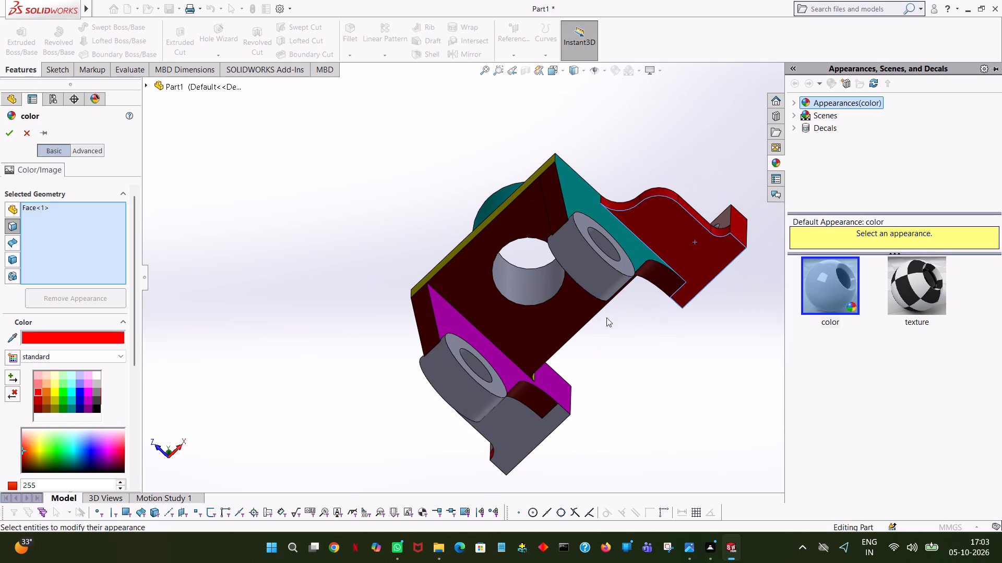
middle_drag(719, 337, 722, 267)
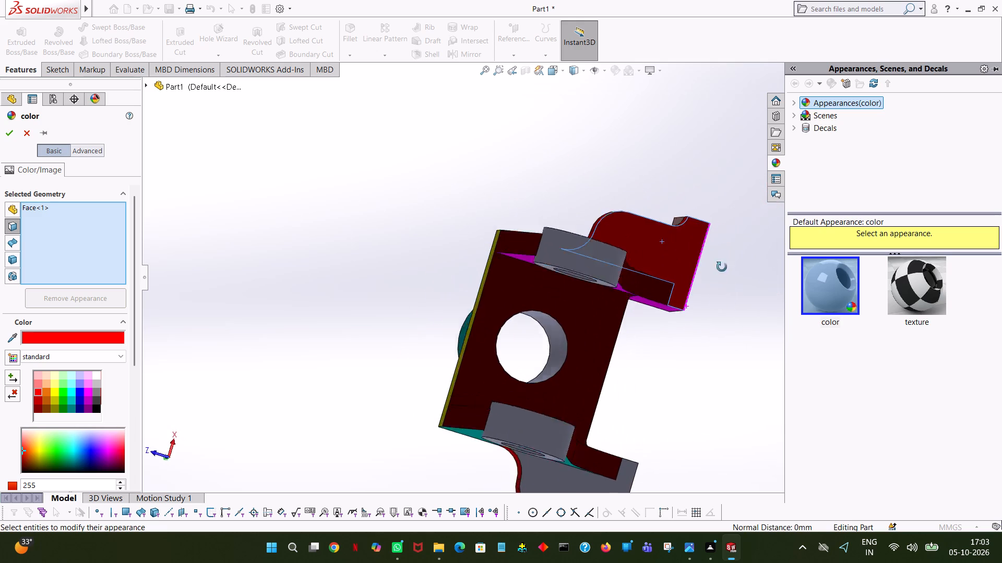
middle_drag(722, 267, 717, 287)
click(662, 267)
middle_drag(724, 437, 761, 318)
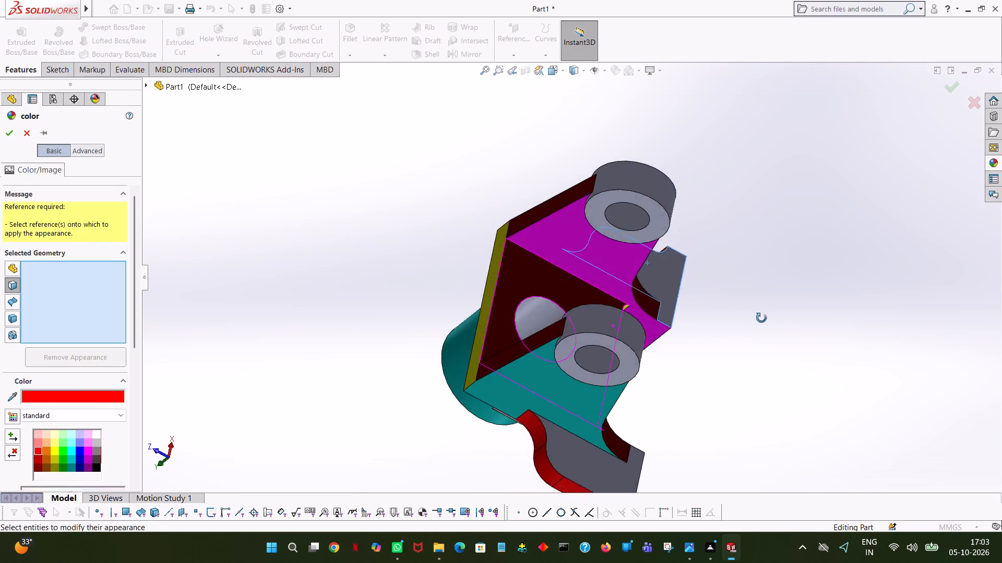
middle_drag(761, 318, 733, 512)
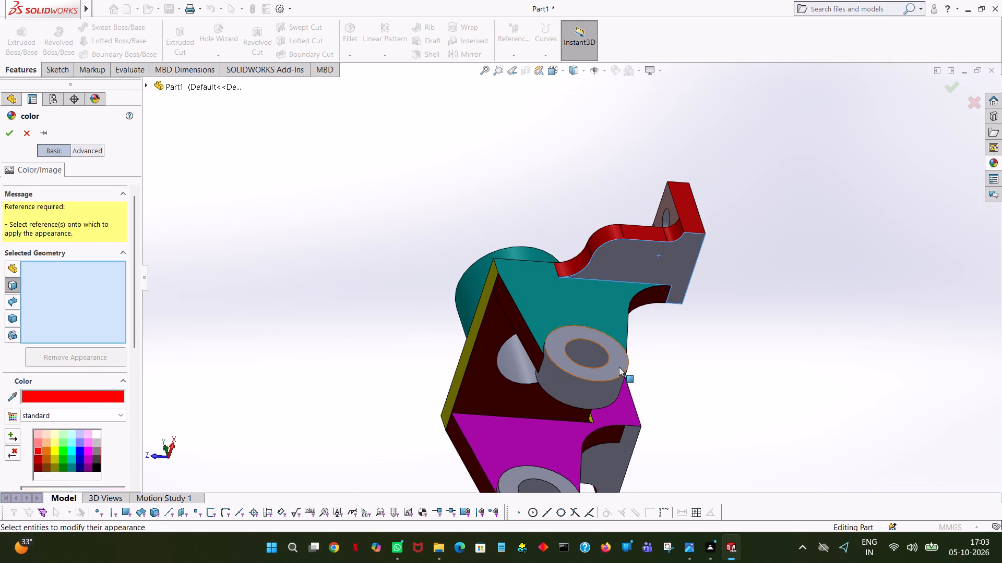
click(619, 367)
middle_drag(733, 350, 807, 226)
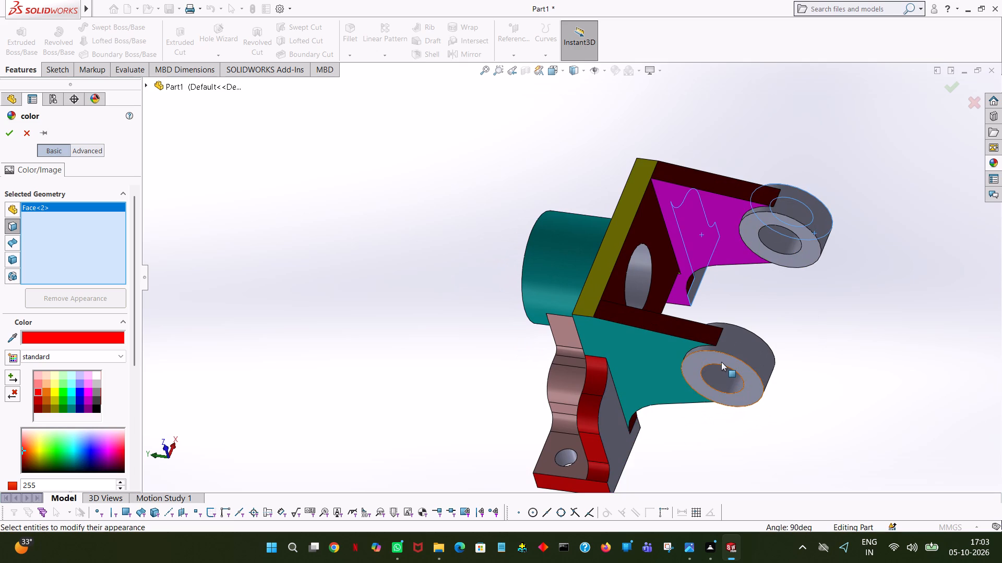
click(721, 362)
middle_drag(581, 242, 575, 380)
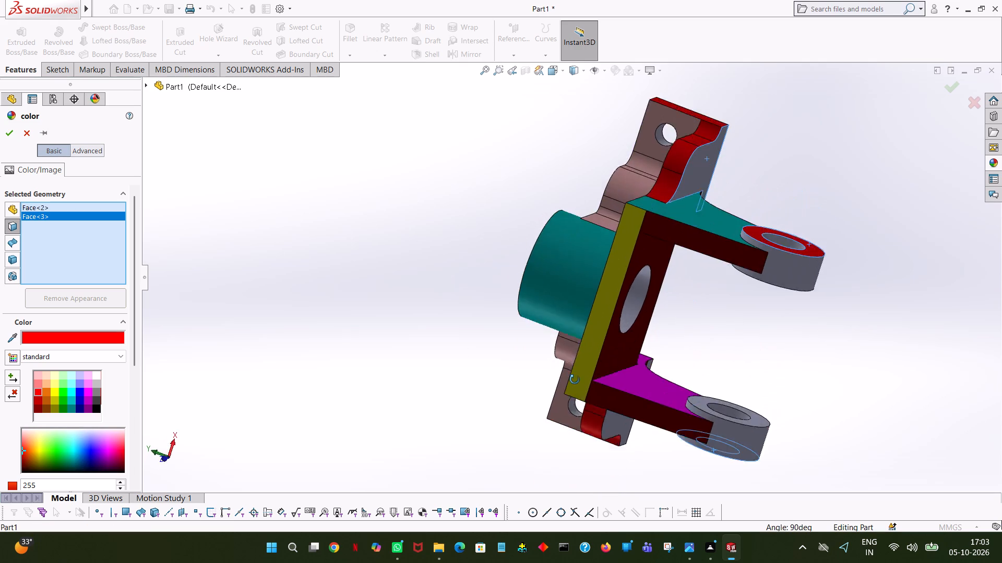
middle_drag(575, 380, 596, 281)
click(6, 127)
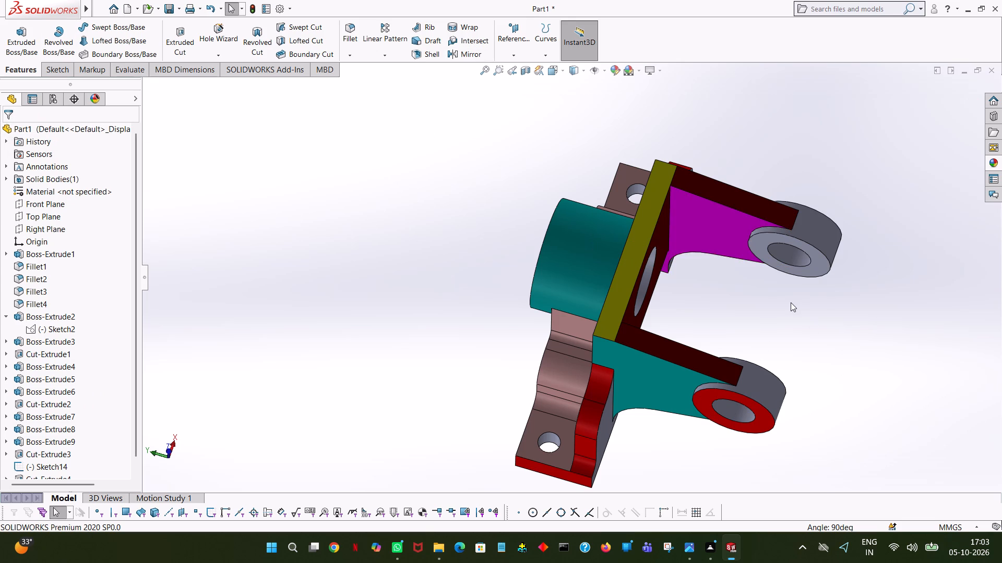
Apply dark blue to the outer cylindrical faces of both leg eyelets.
middle_drag(761, 332, 708, 425)
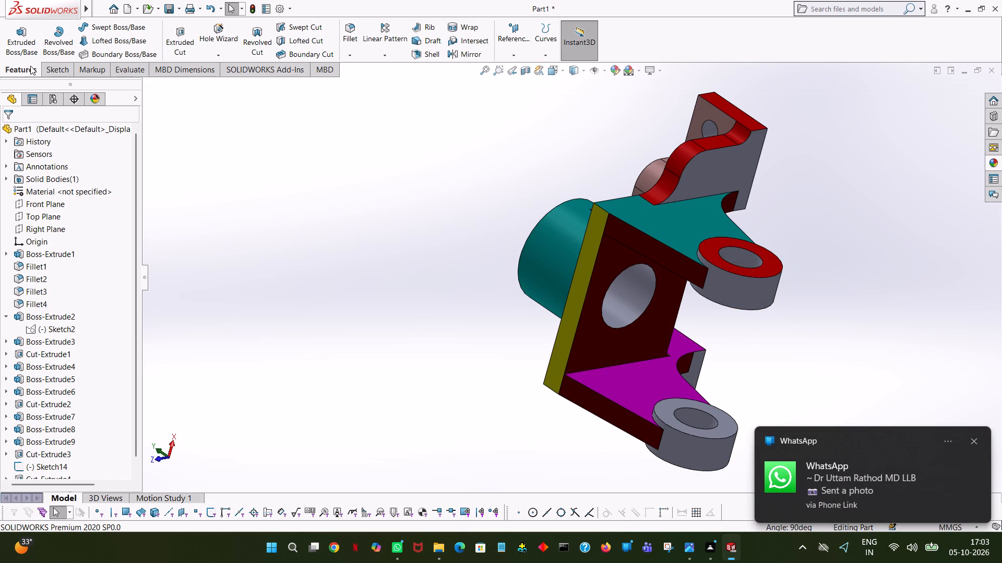
click(723, 275)
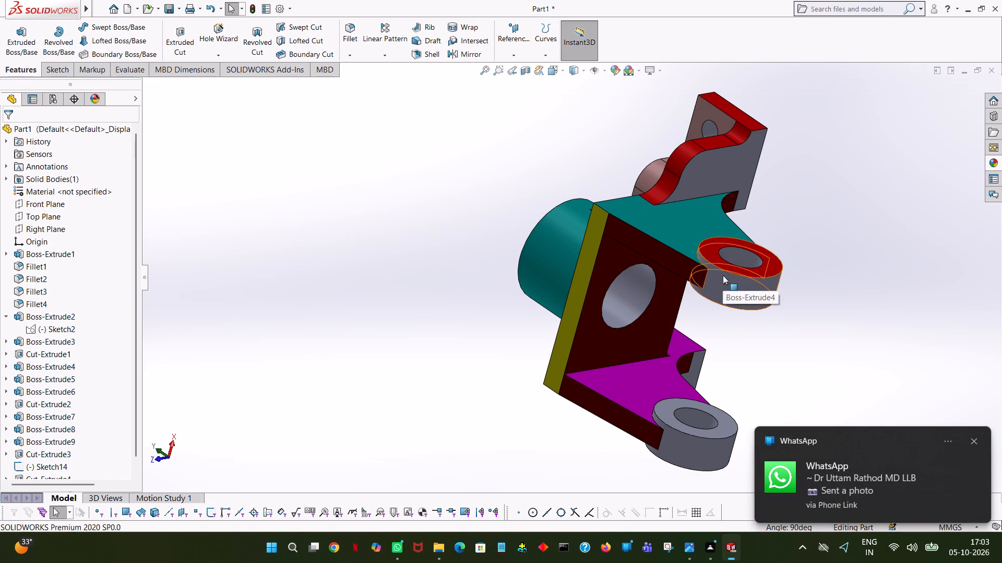
click(829, 229)
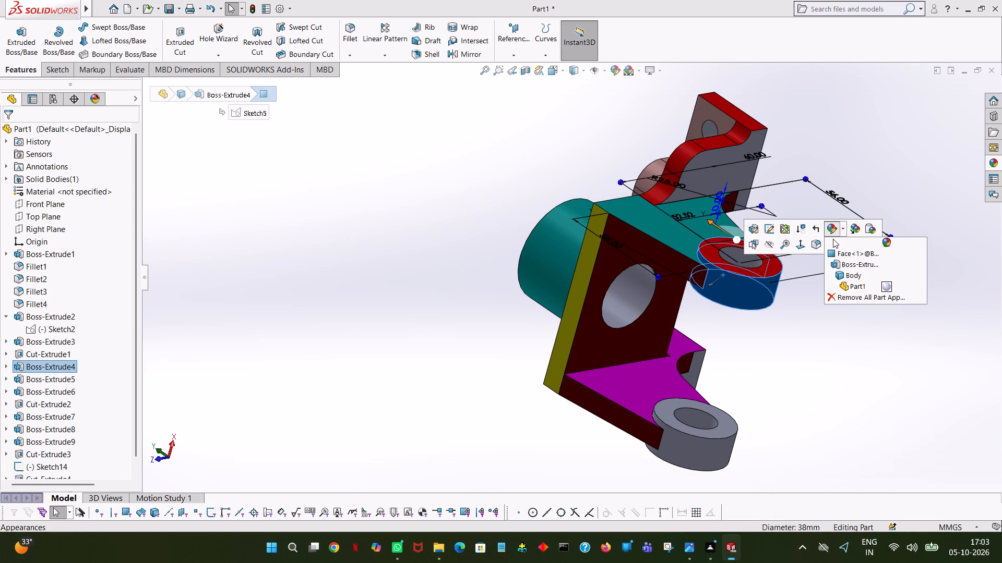
click(834, 252)
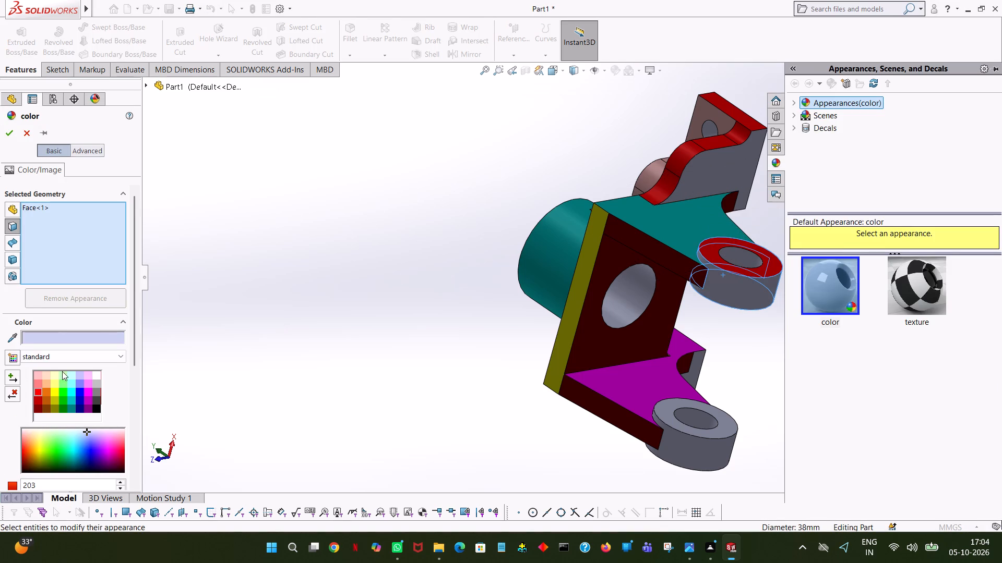
click(80, 406)
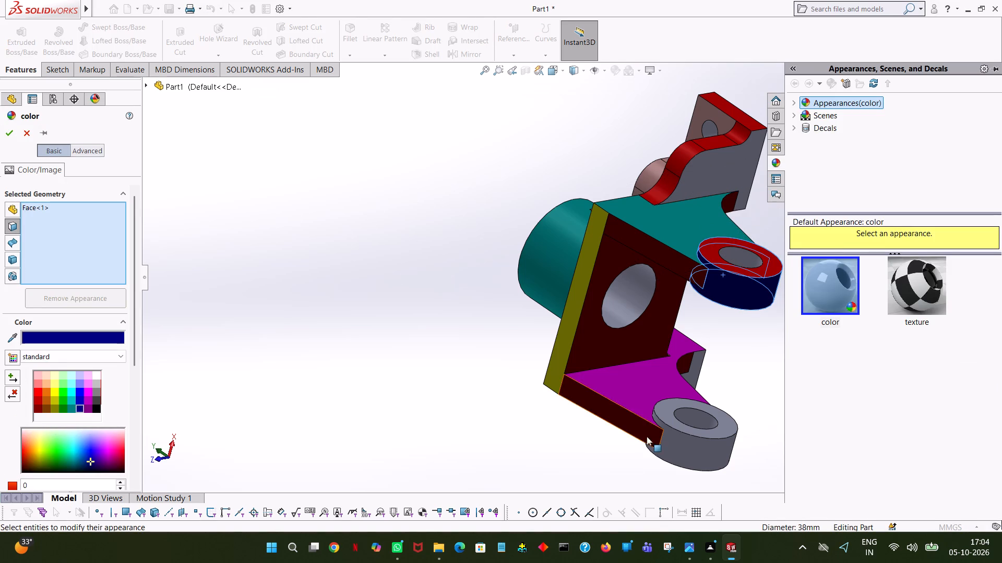
click(683, 444)
middle_drag(827, 427, 729, 315)
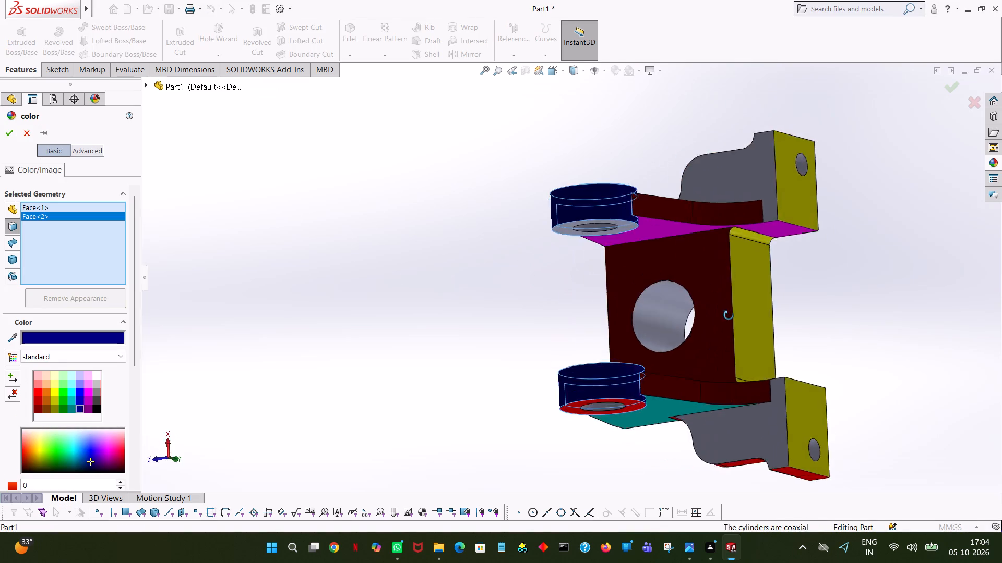
middle_drag(729, 315, 807, 281)
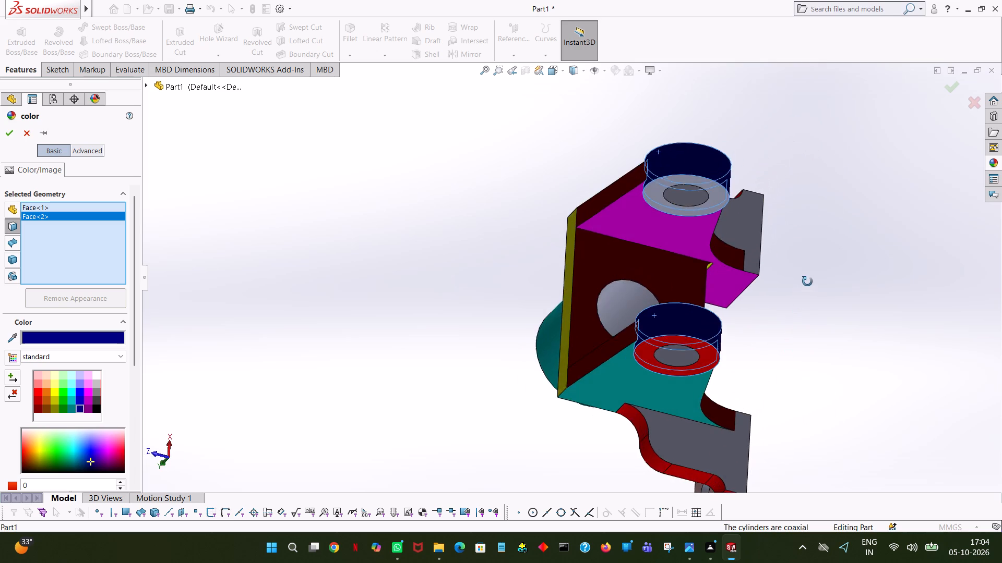
middle_drag(807, 281, 830, 335)
click(13, 134)
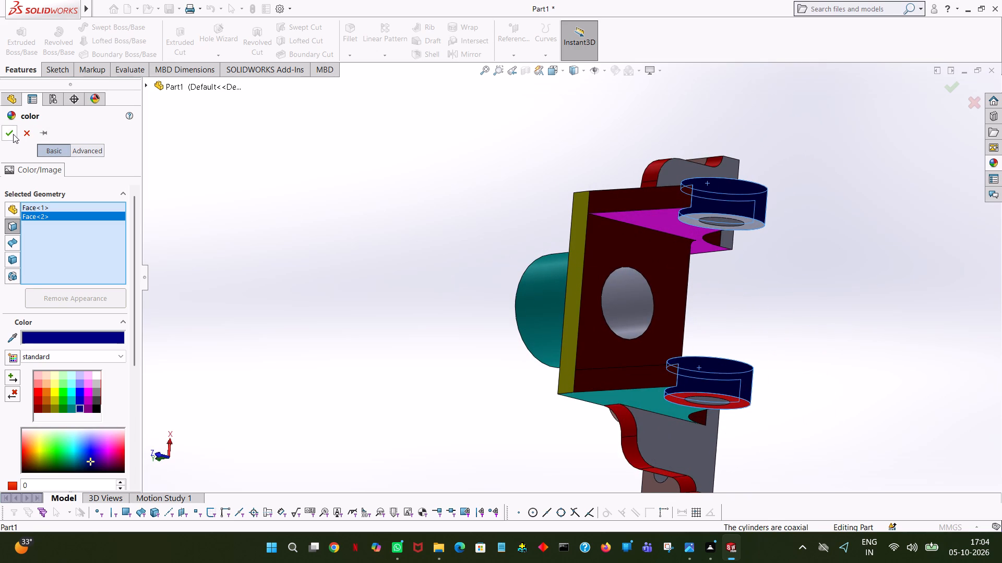
click(504, 175)
Apply brownish orange to the inner ring end faces of both leg eyelets.
middle_drag(758, 204, 755, 147)
click(755, 195)
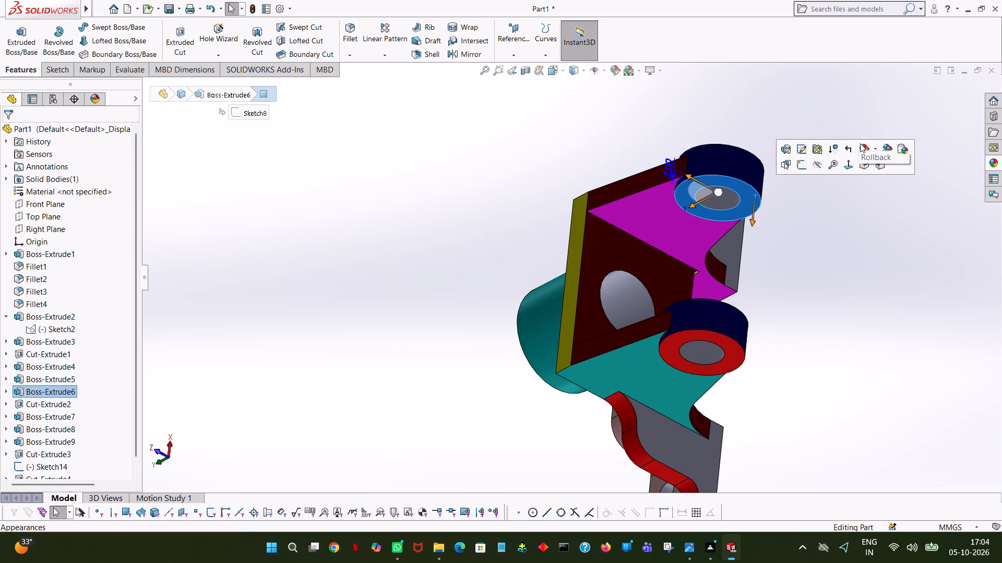
click(860, 144)
click(869, 176)
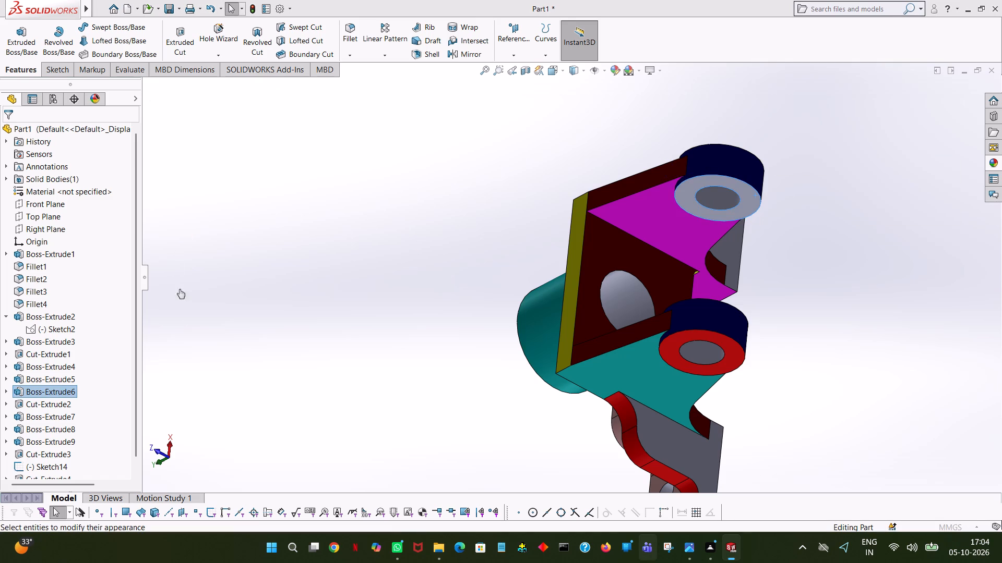
click(43, 400)
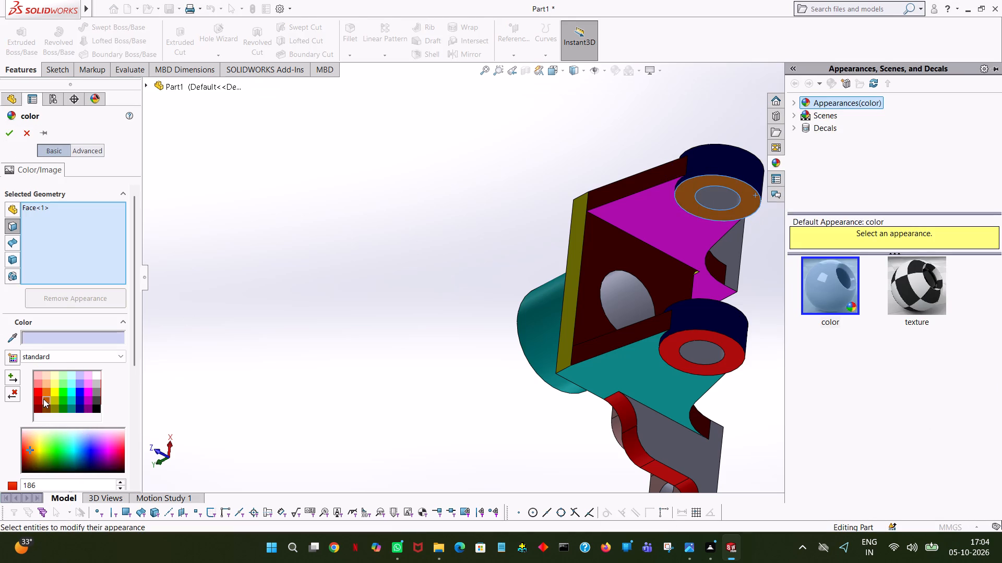
middle_drag(641, 362, 619, 500)
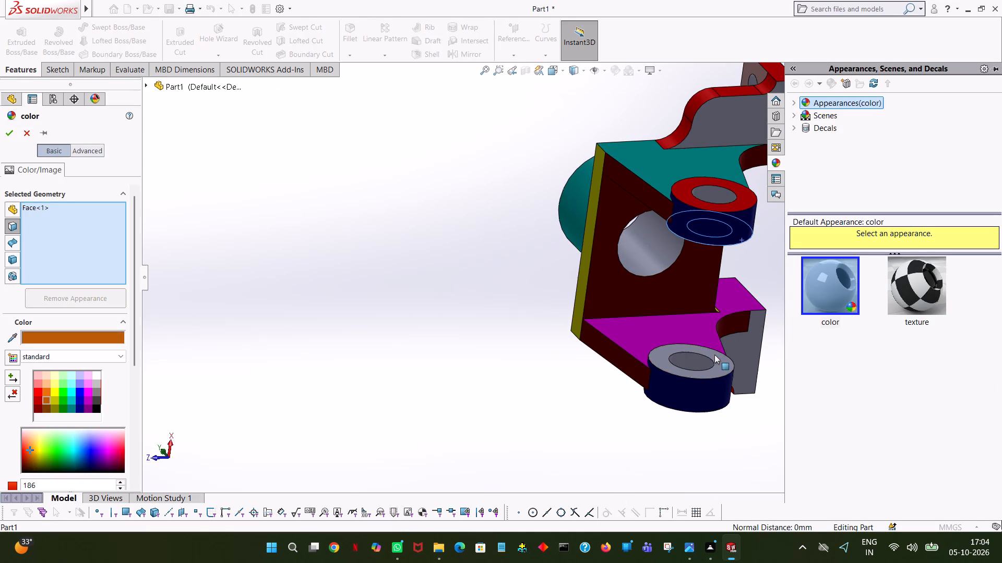
click(714, 354)
click(2, 132)
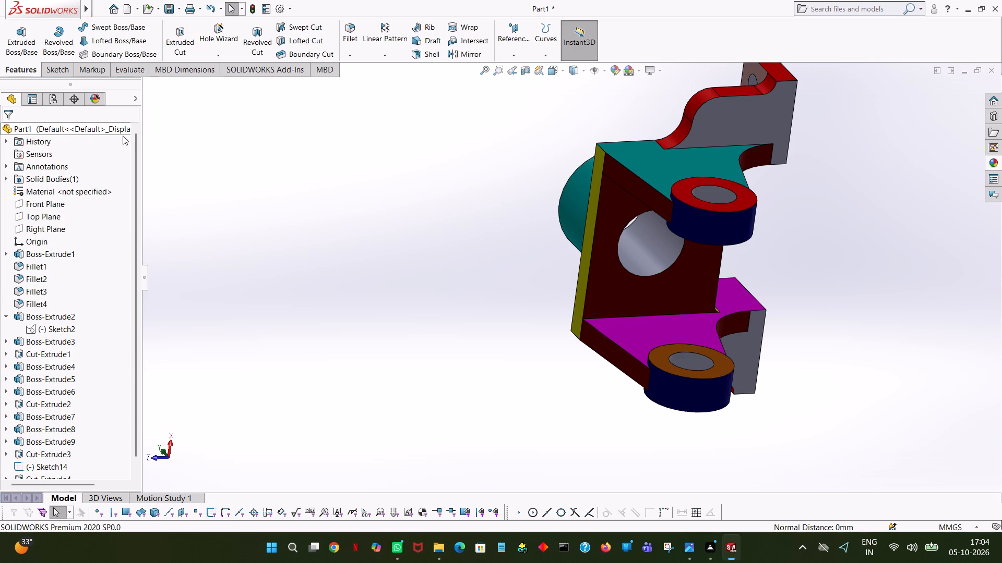
Apply green to the curved-profile flat faces under both mounting lugs and to the bore of the central cylindrical boss.
middle_drag(883, 342, 840, 229)
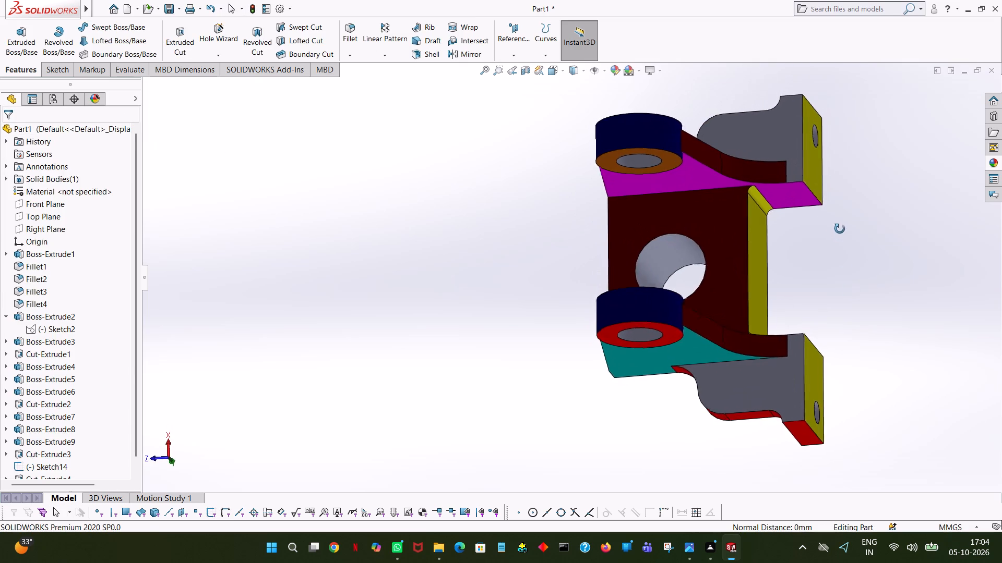
middle_drag(840, 229, 849, 222)
click(770, 375)
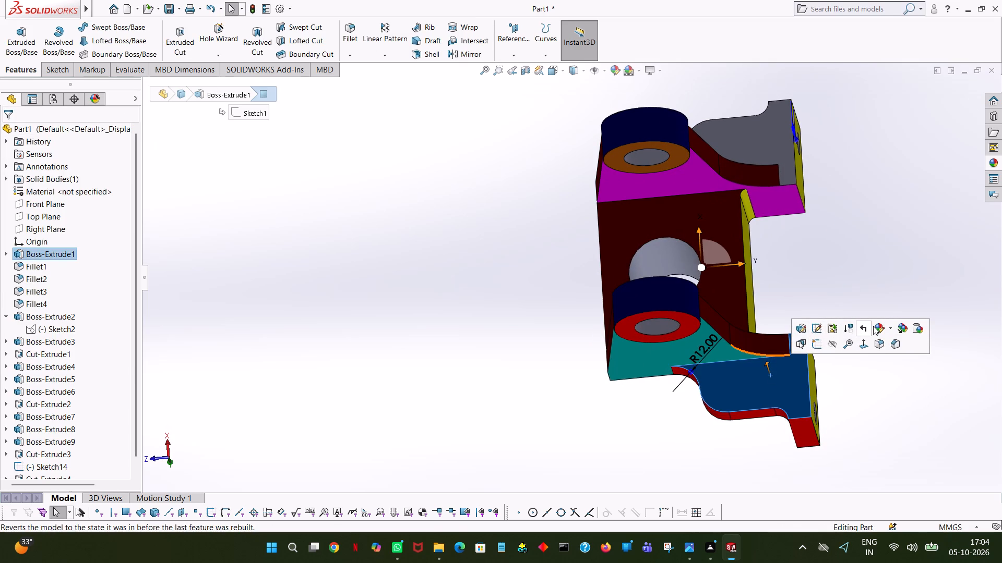
click(873, 326)
click(882, 356)
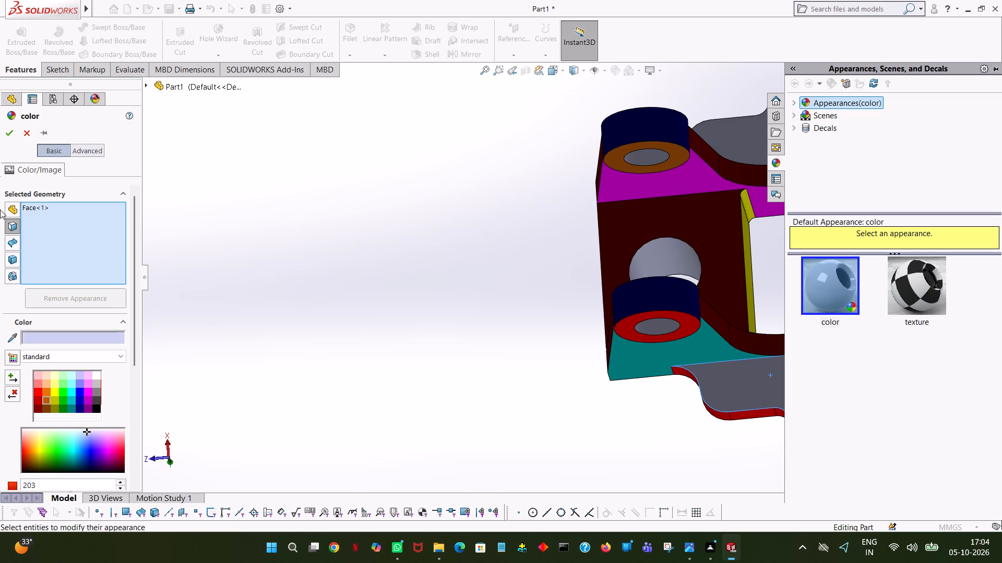
click(63, 390)
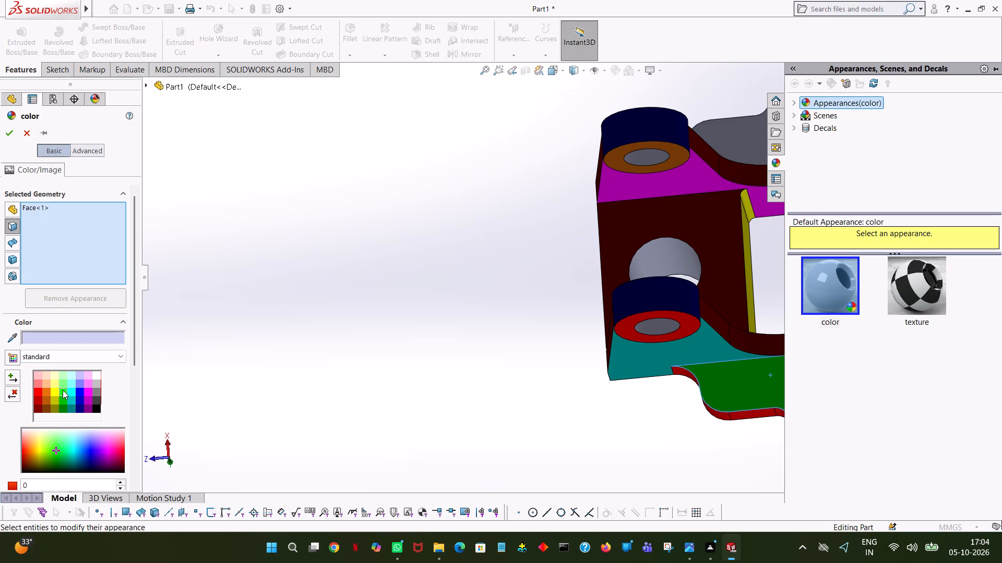
click(739, 134)
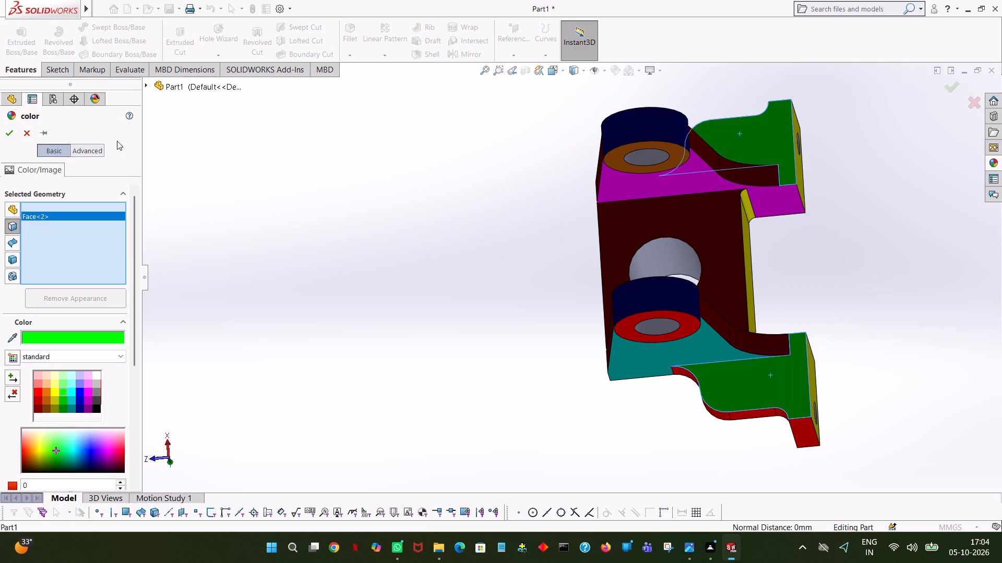
middle_drag(410, 195, 207, 93)
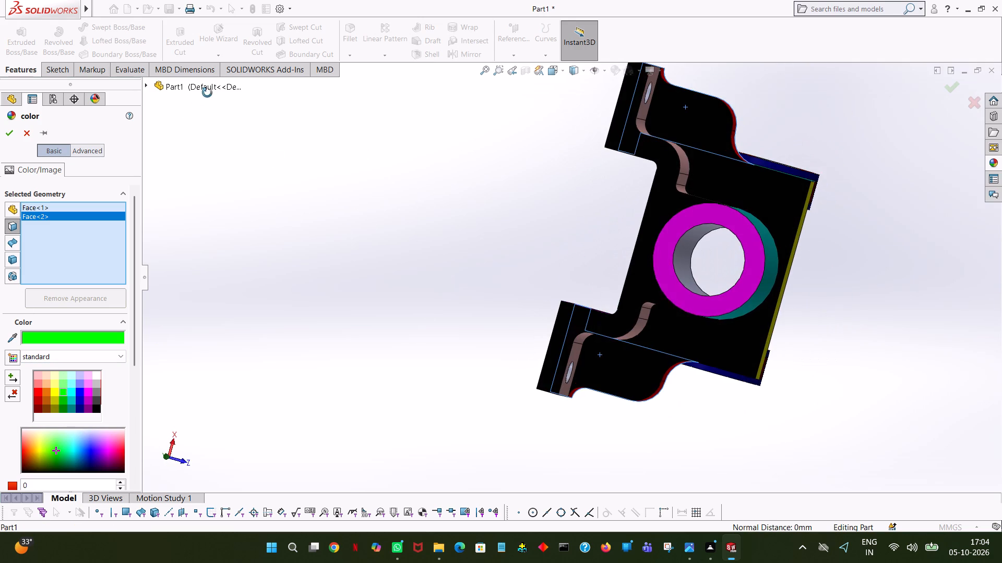
middle_drag(207, 93, 208, 92)
click(698, 234)
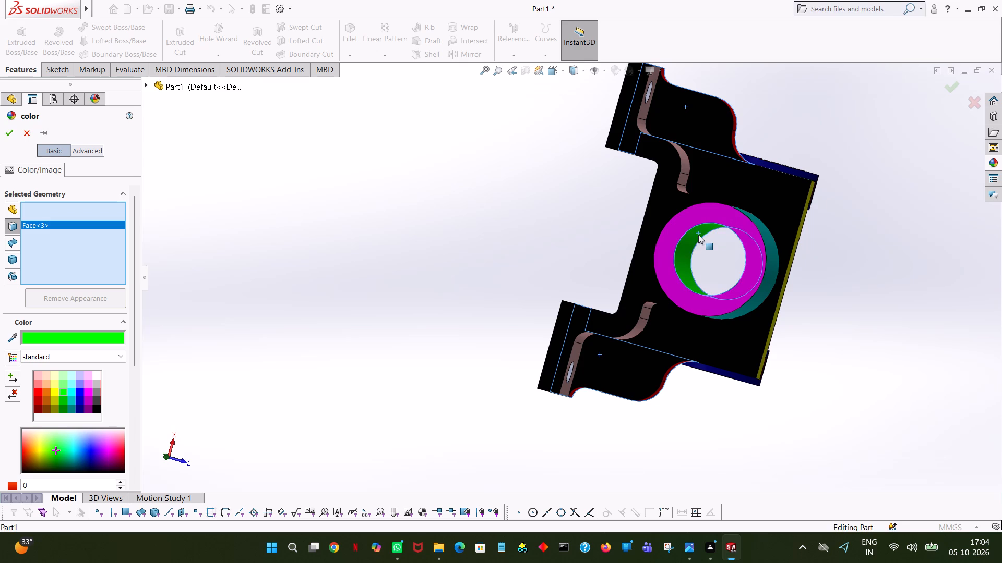
click(6, 128)
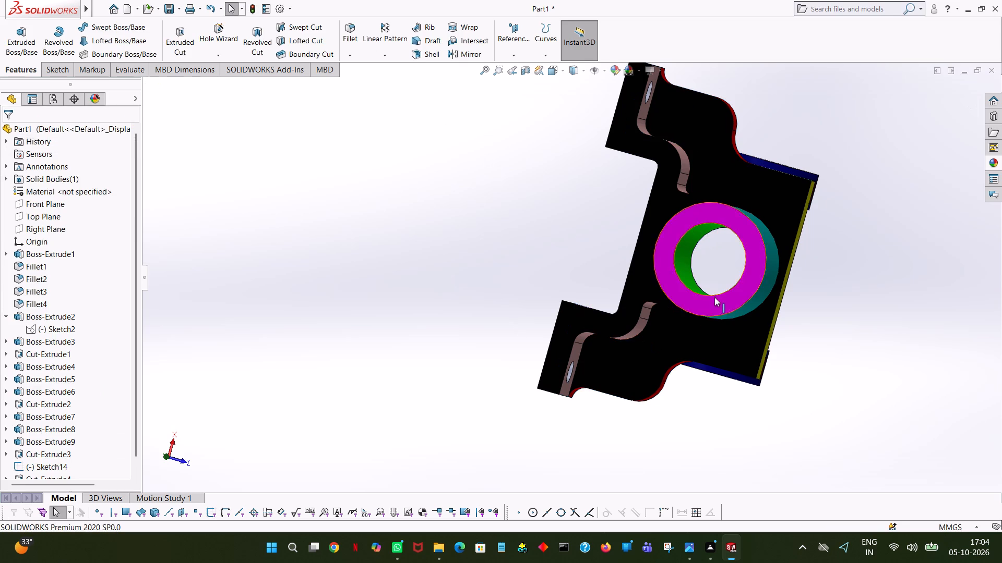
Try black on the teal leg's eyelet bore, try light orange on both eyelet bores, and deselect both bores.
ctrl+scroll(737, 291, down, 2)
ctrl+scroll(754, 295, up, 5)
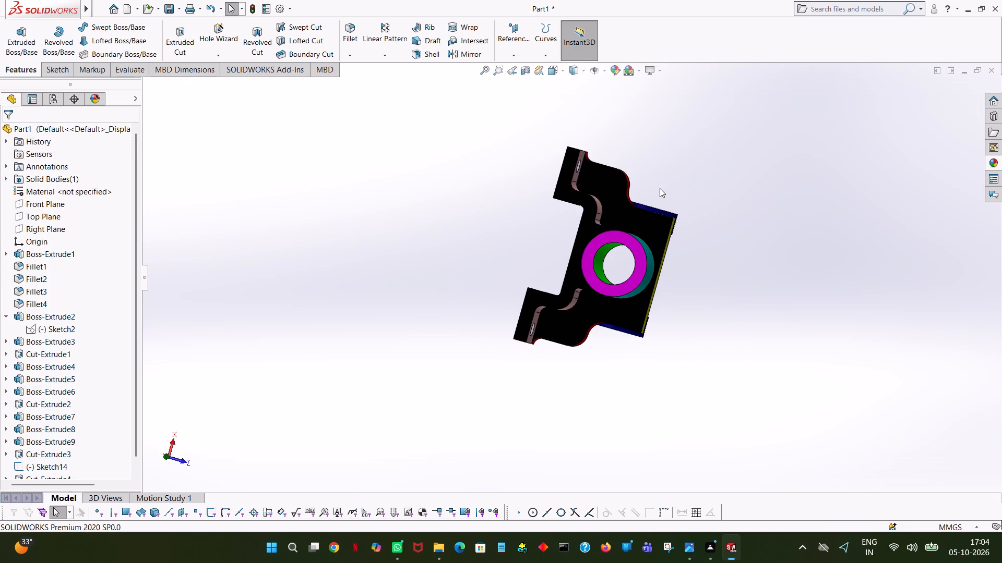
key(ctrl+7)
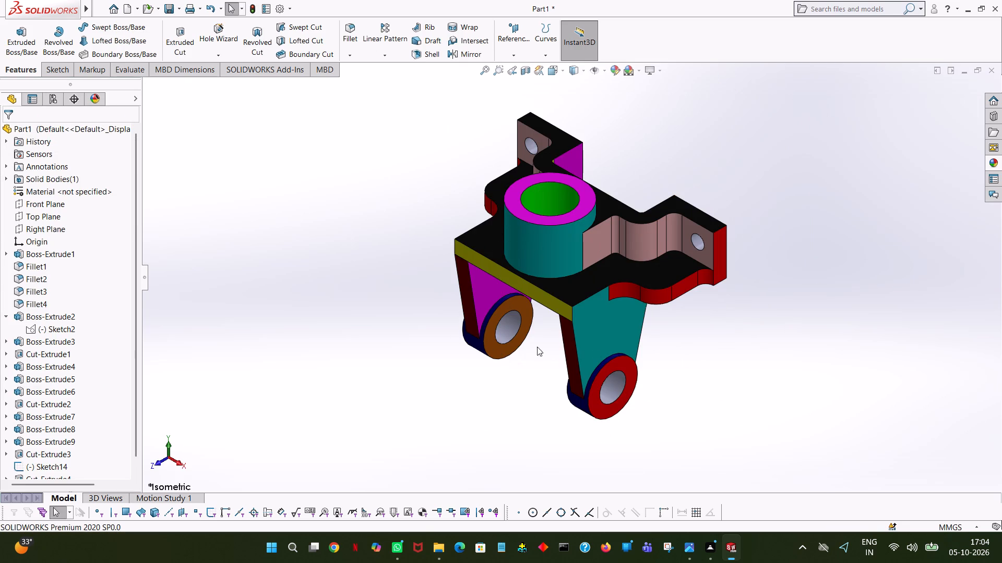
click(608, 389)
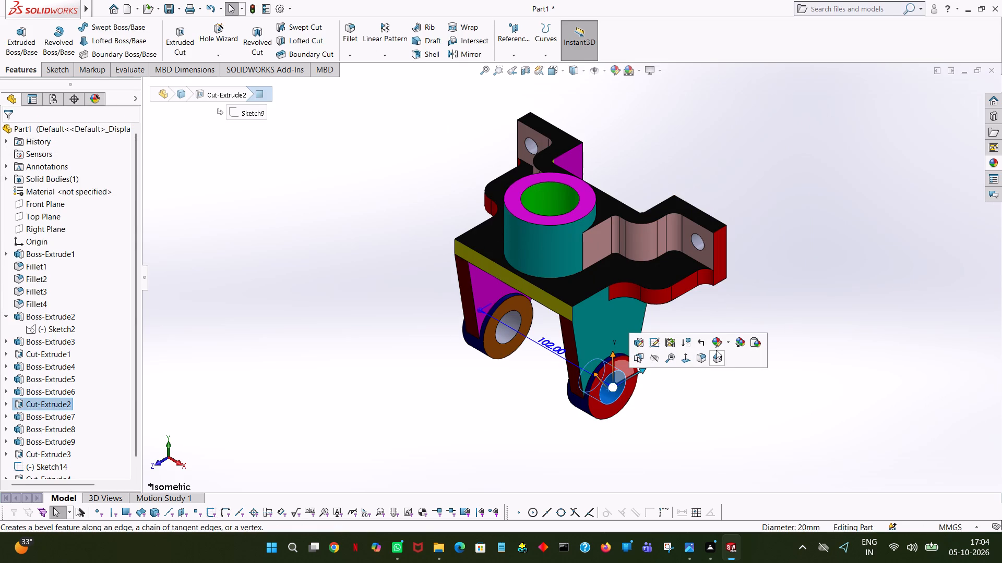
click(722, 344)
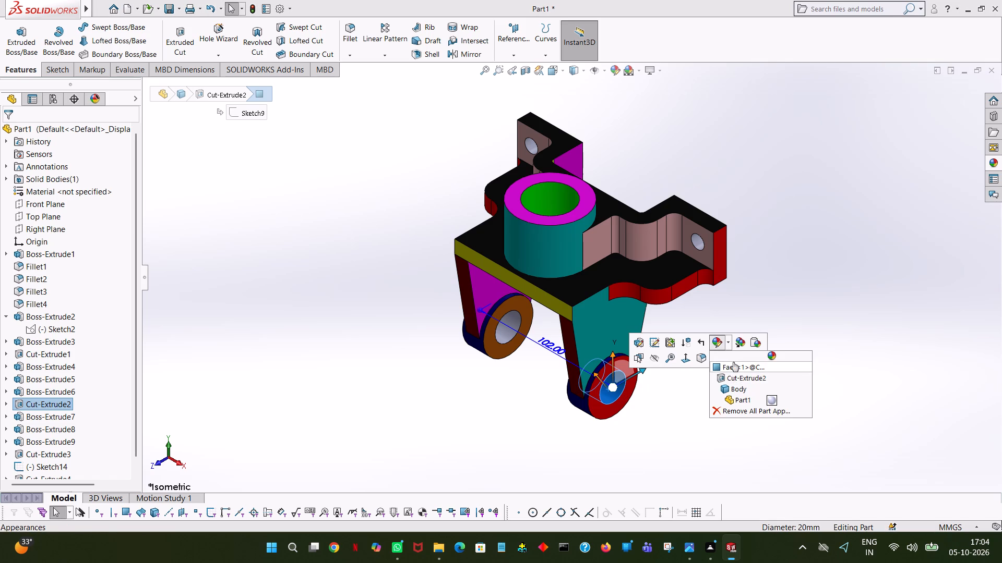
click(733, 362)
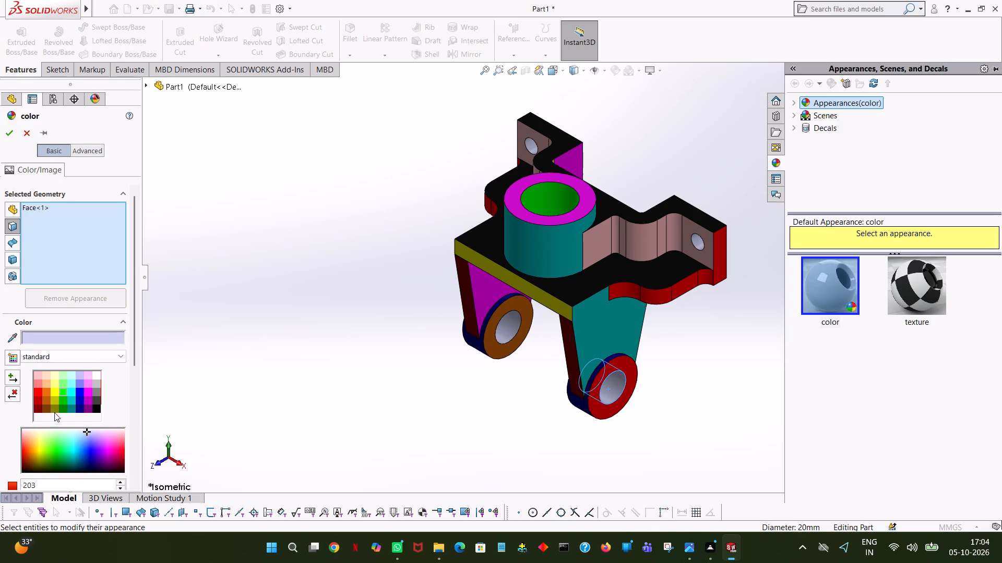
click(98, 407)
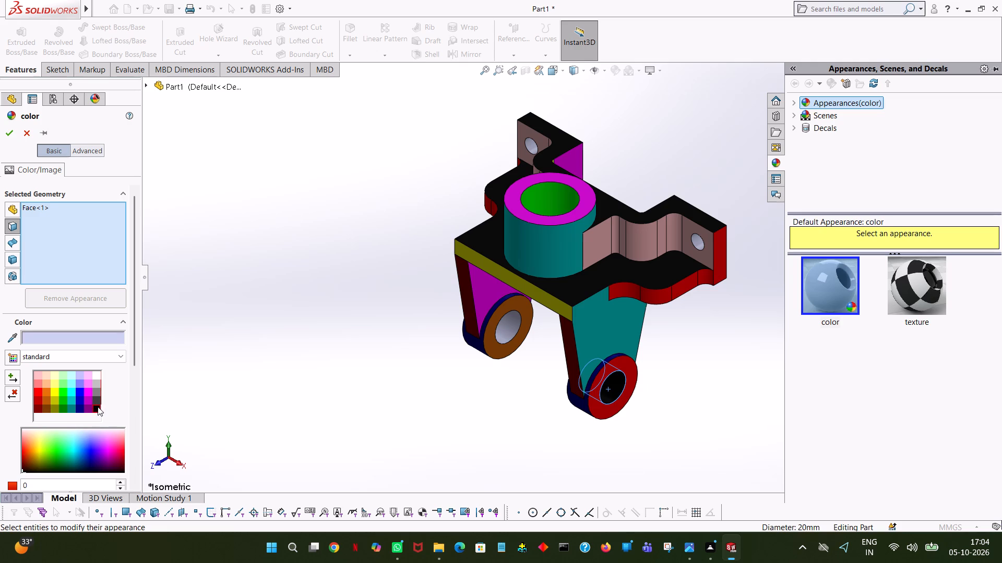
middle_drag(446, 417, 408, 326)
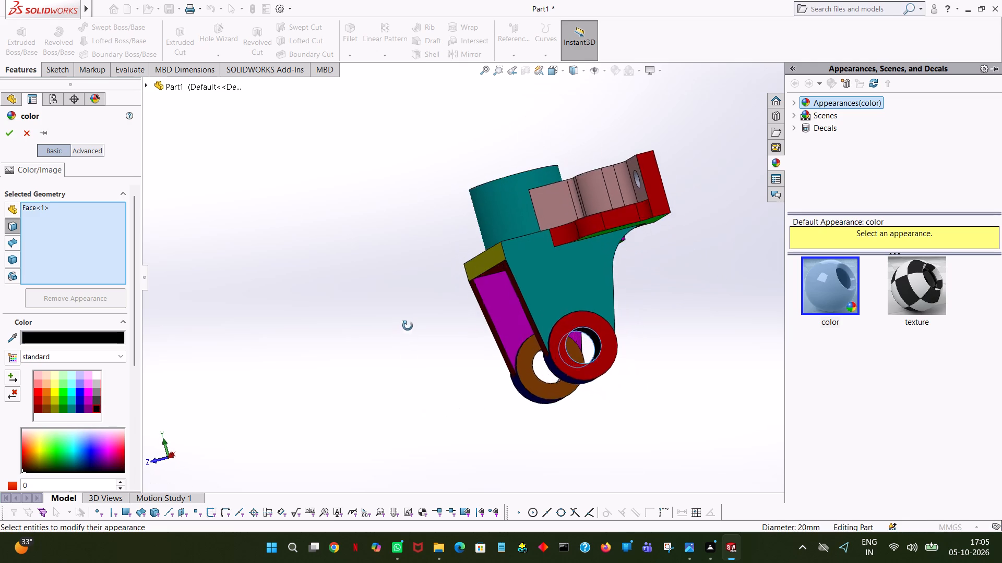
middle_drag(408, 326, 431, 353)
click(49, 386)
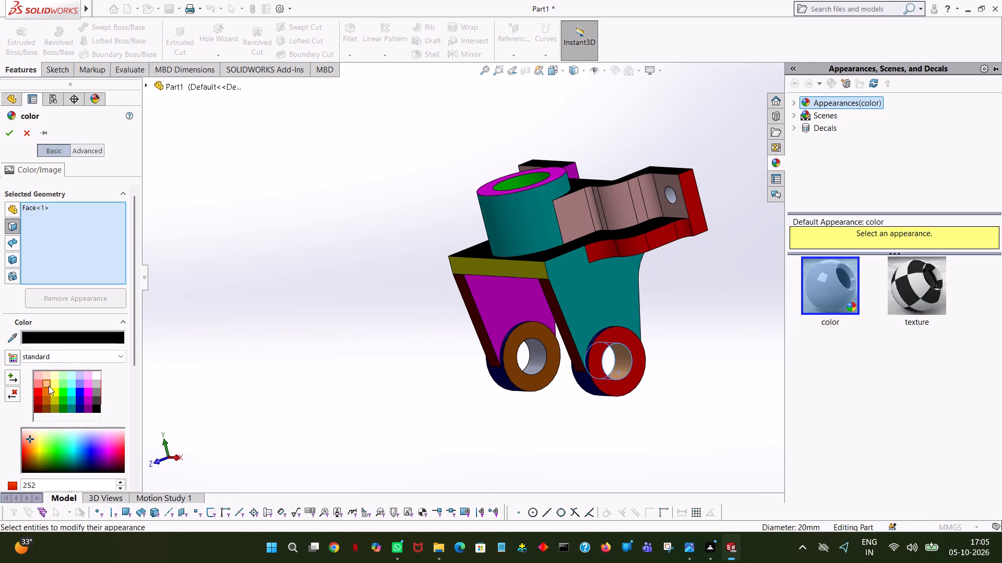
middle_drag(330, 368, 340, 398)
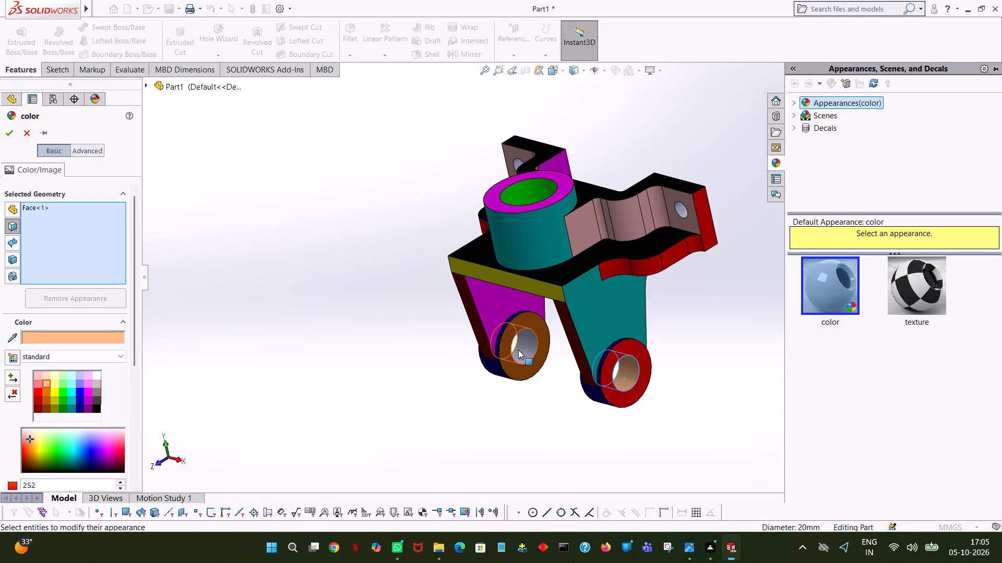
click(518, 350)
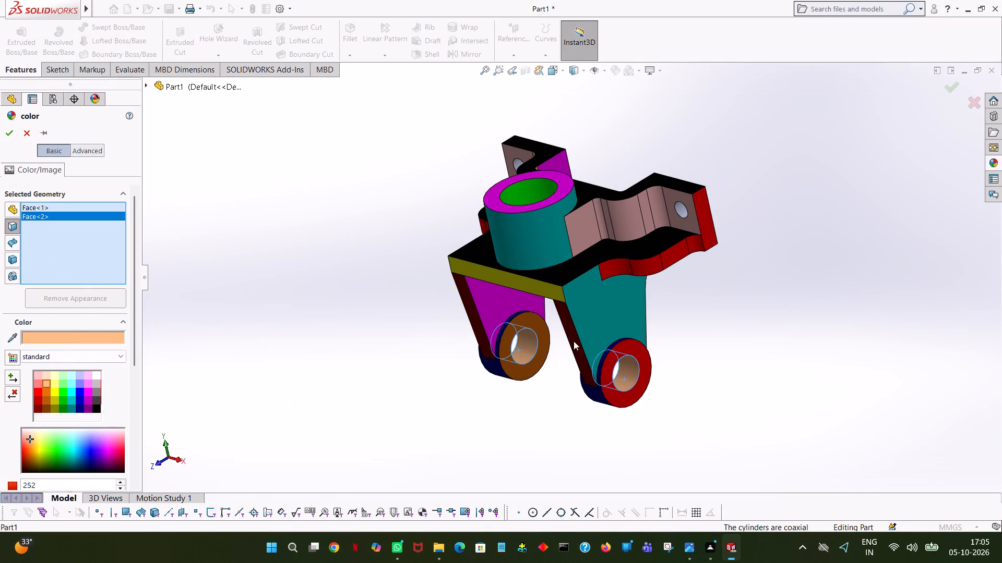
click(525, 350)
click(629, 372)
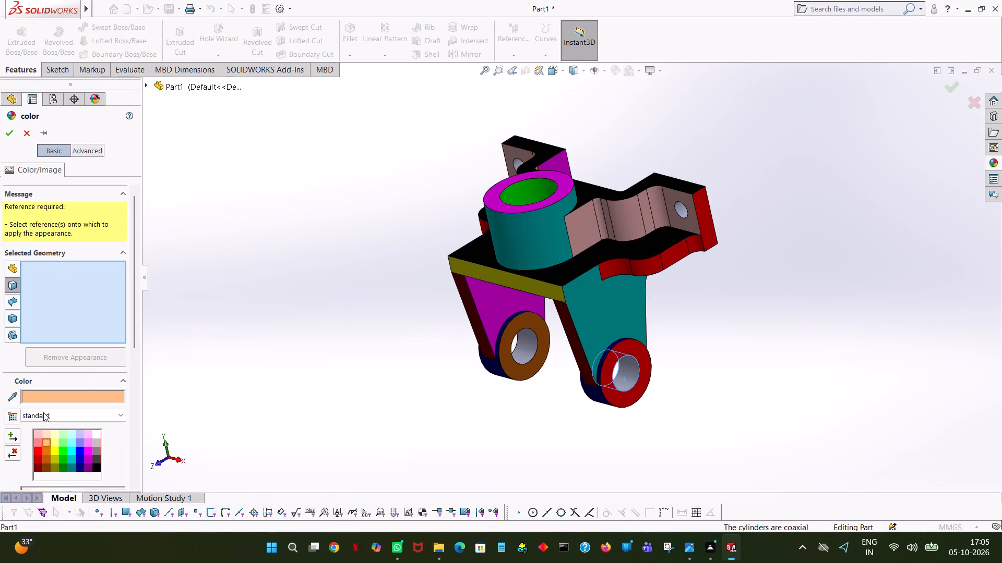
Apply blue to the bores of both leg eyelets and to the mounting holes in both lugs.
click(81, 457)
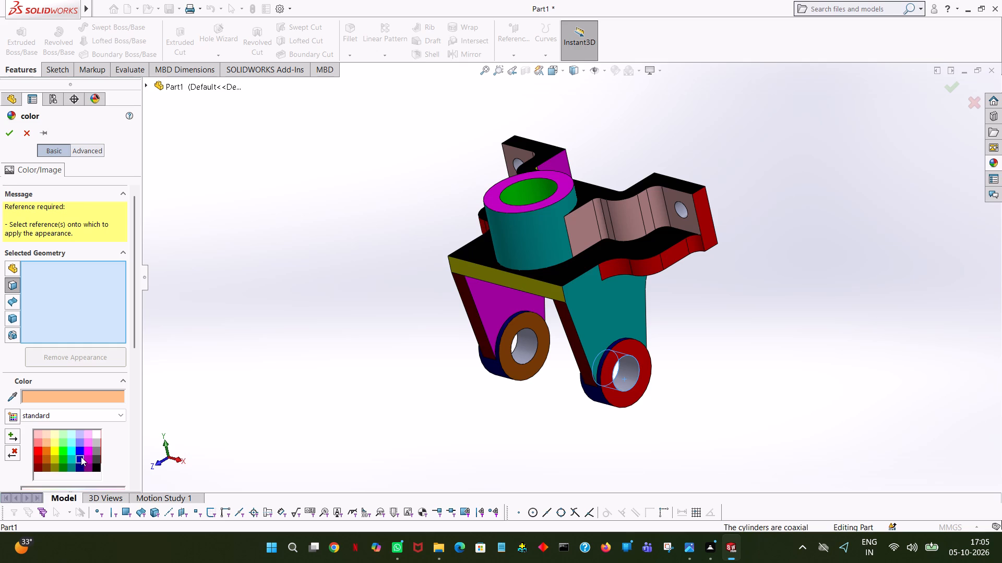
click(528, 348)
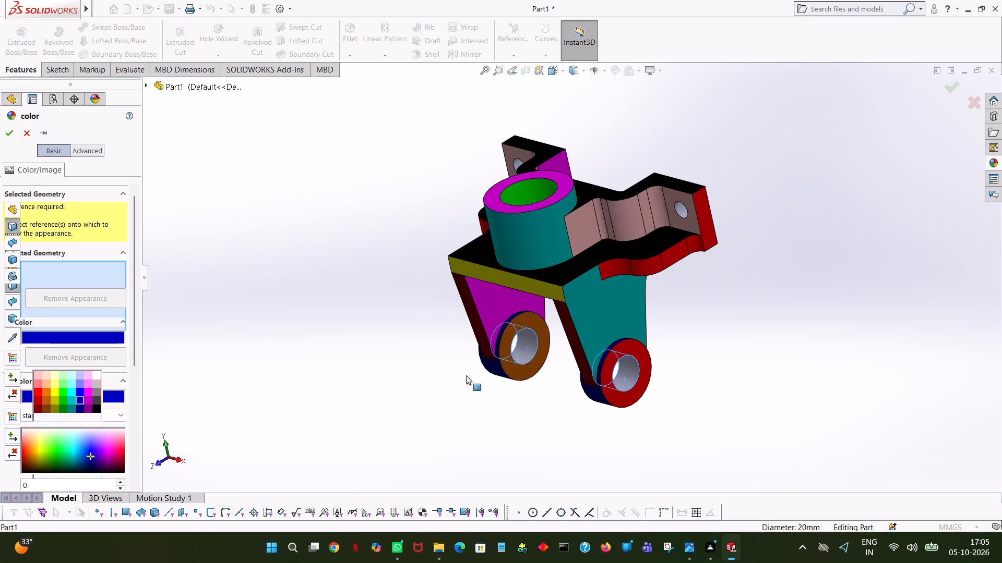
middle_drag(295, 418, 304, 468)
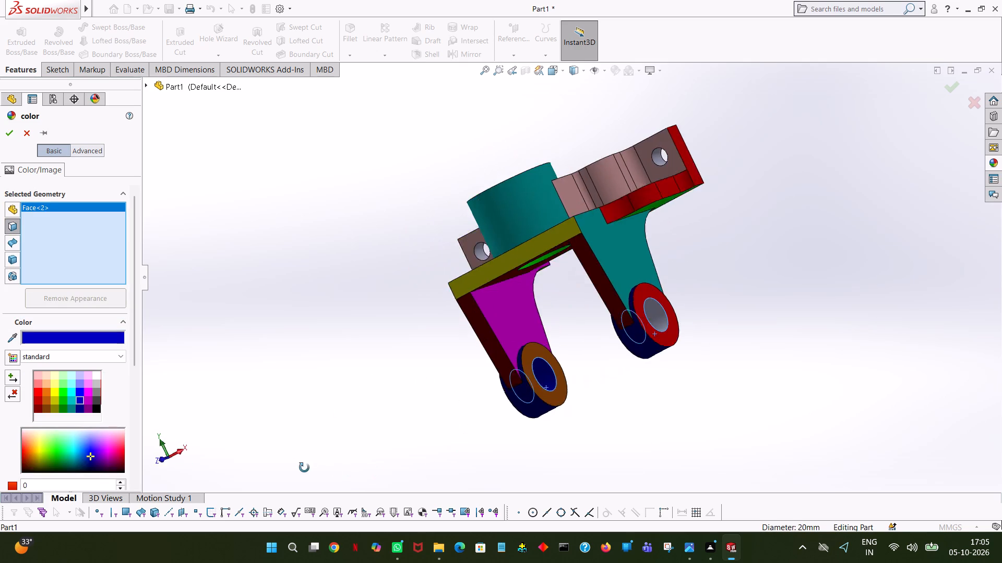
middle_drag(304, 468, 280, 522)
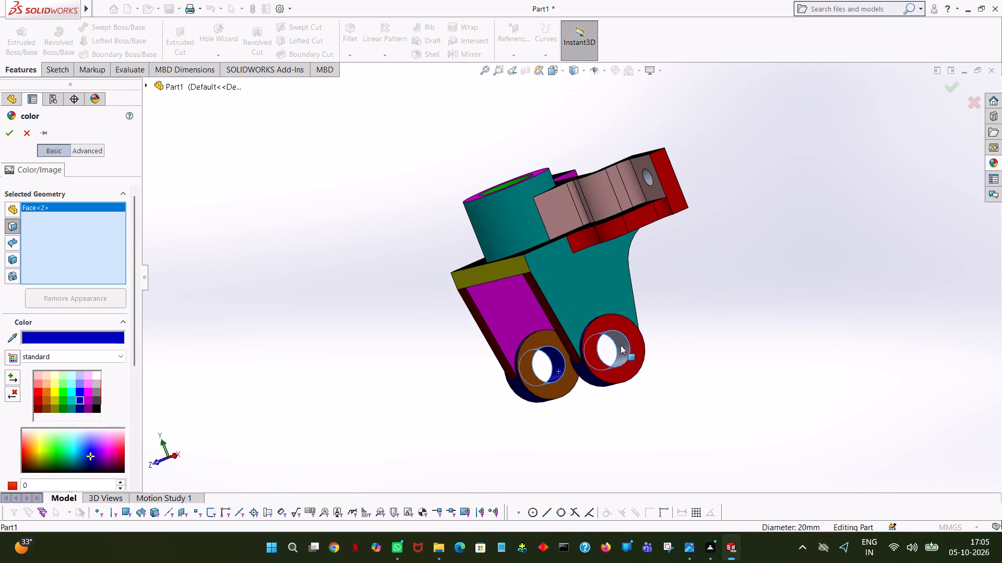
click(621, 345)
middle_drag(696, 316, 771, 346)
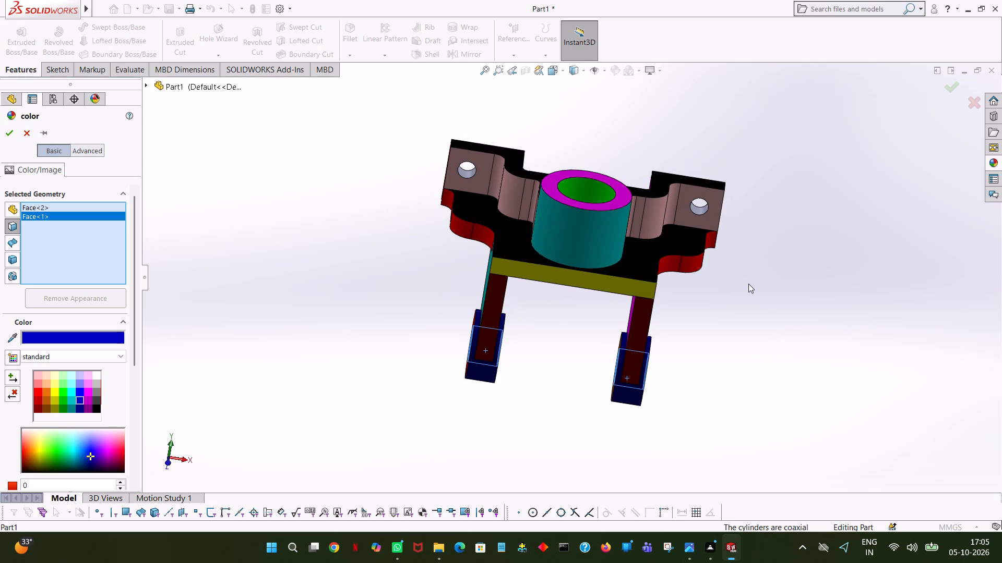
click(698, 207)
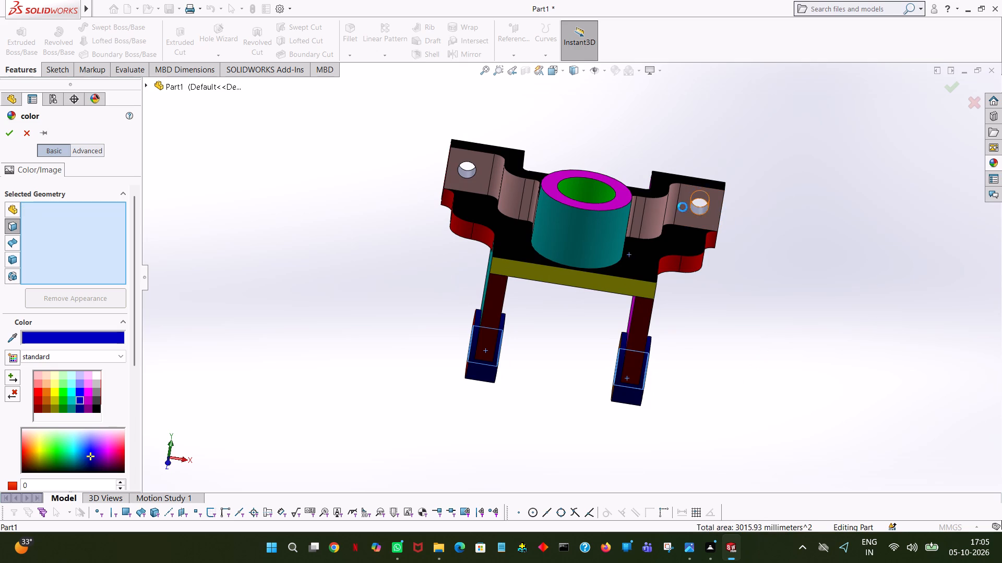
click(468, 176)
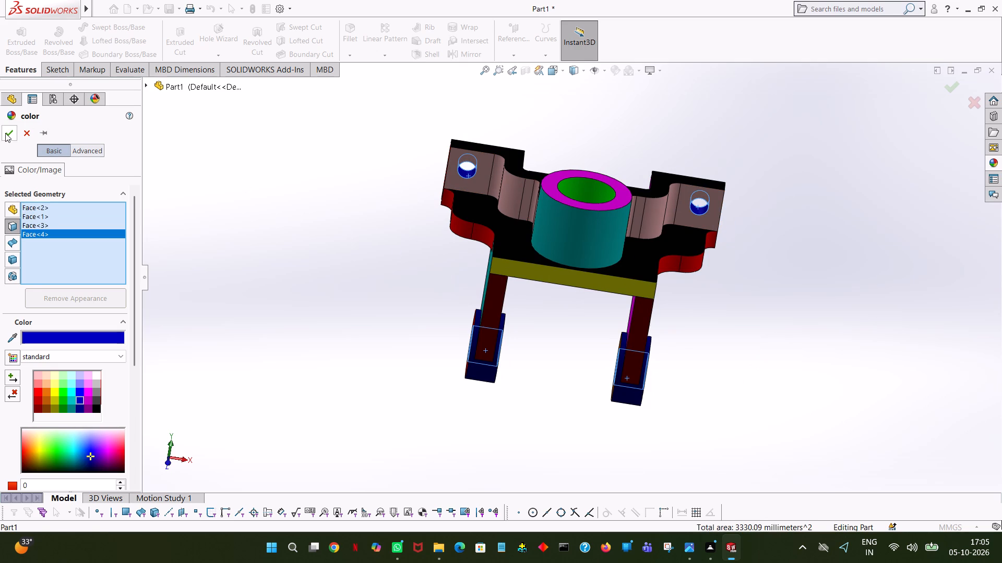
click(5, 133)
Inspect the coloured bracket from all sides, checking the faces of the plate, boss, lugs, legs and holes.
middle_drag(743, 287, 639, 460)
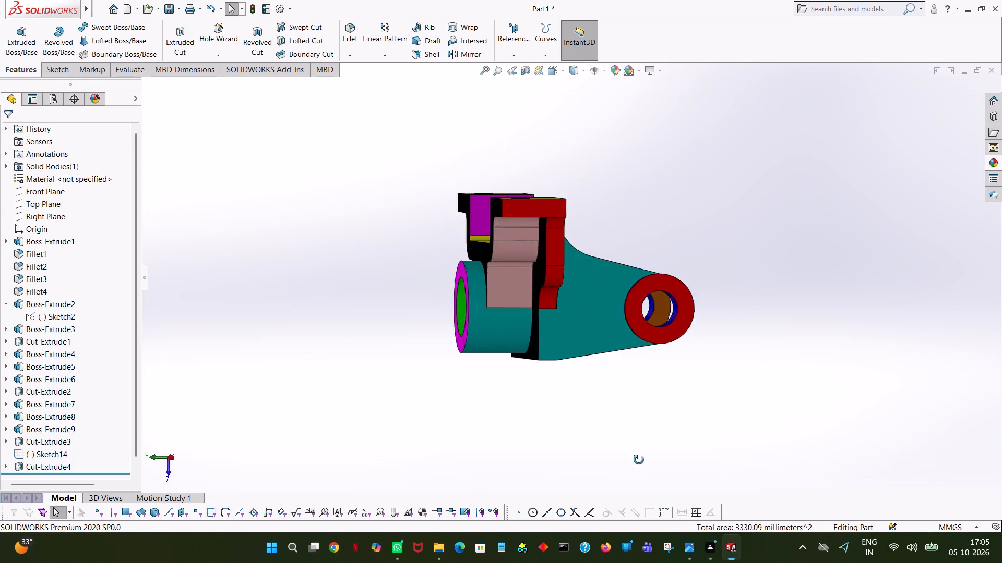
middle_drag(639, 460, 397, 104)
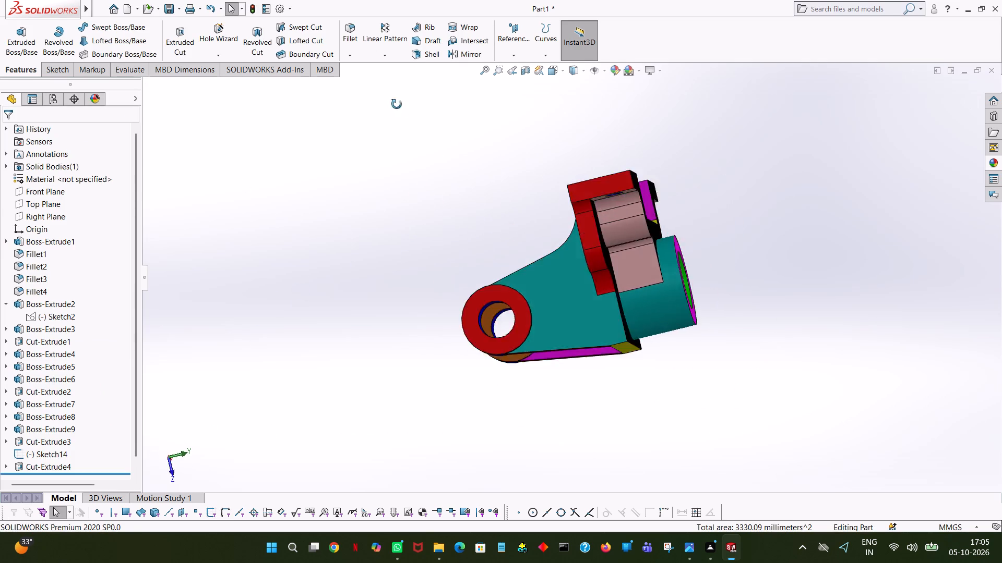
middle_drag(397, 104, 291, 130)
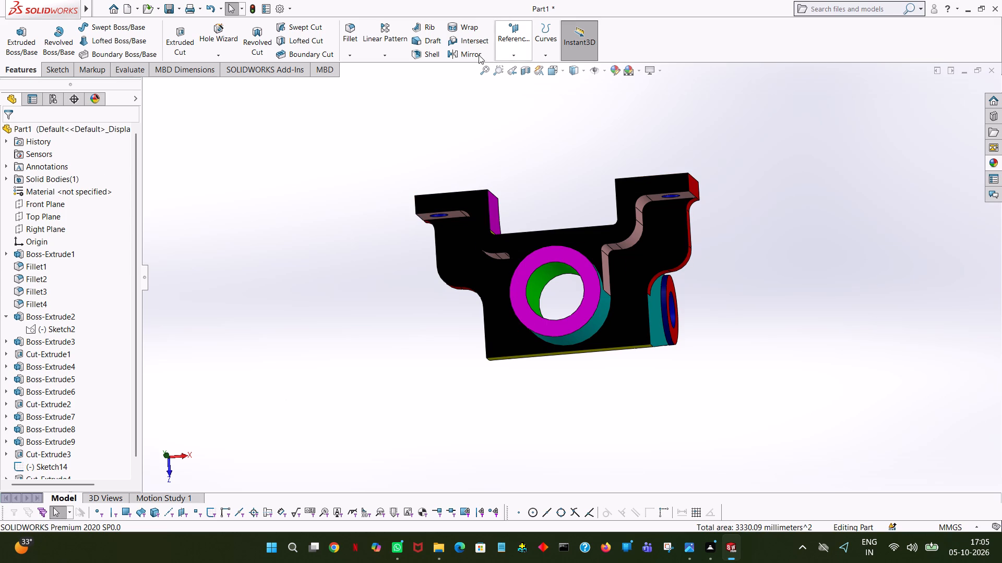
middle_drag(900, 273, 974, 198)
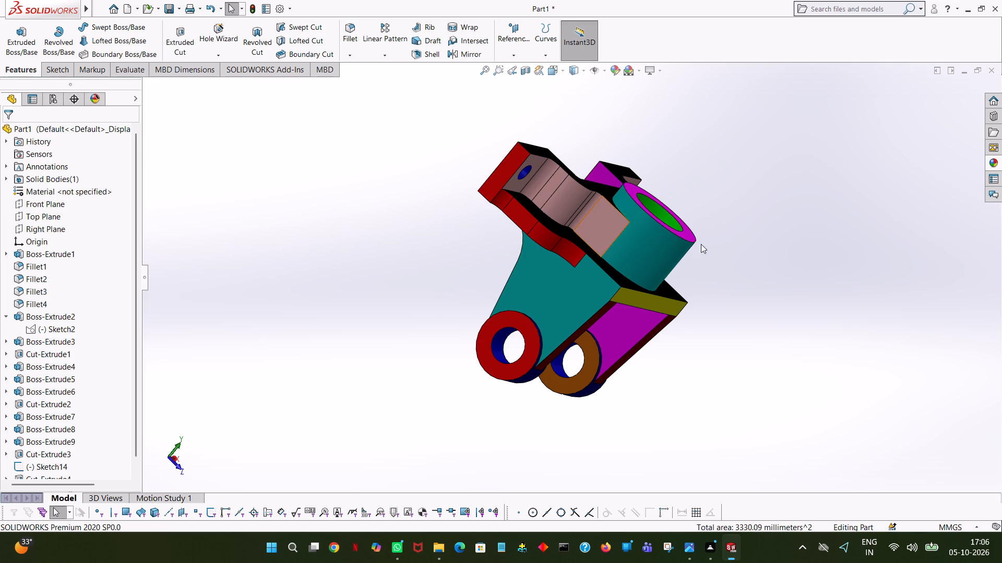
middle_drag(706, 242, 618, 242)
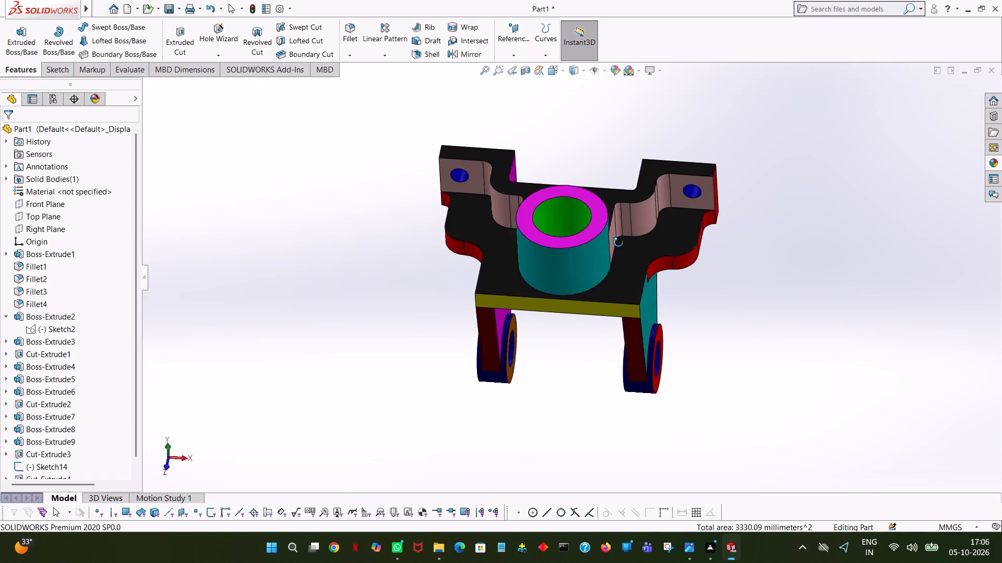
middle_drag(618, 242, 609, 240)
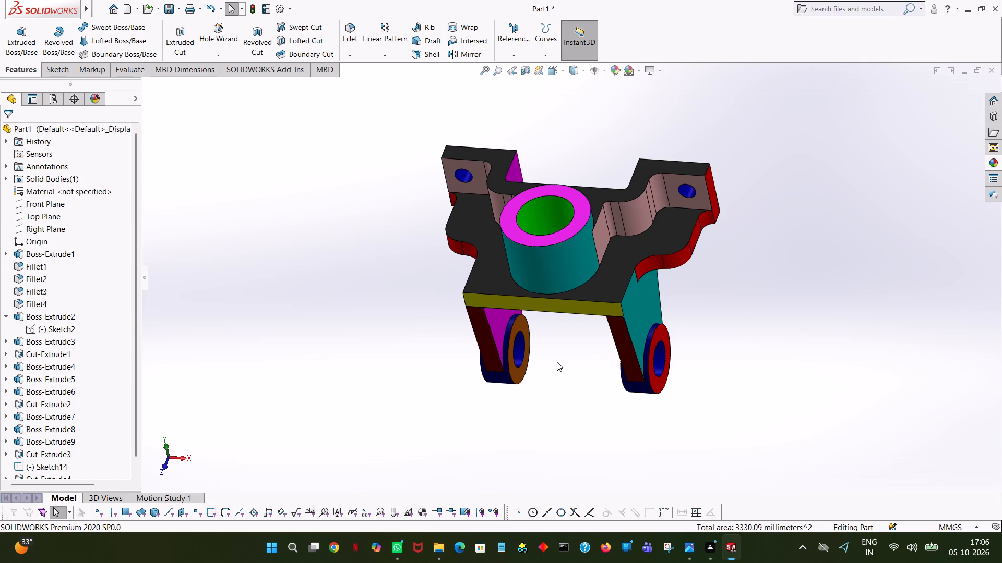
drag(749, 283, 749, 319)
middle_drag(862, 186, 910, 108)
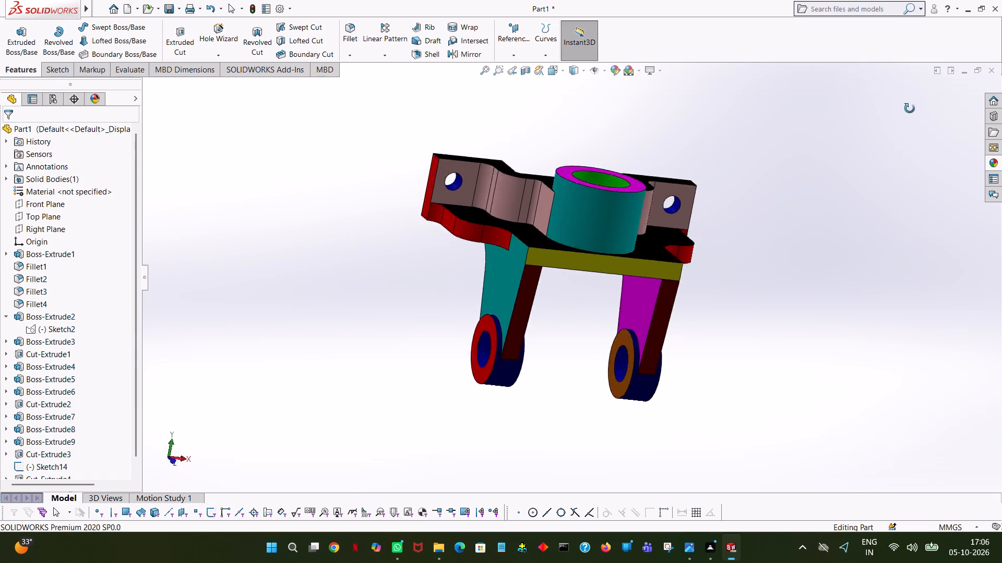
middle_drag(910, 108, 855, 34)
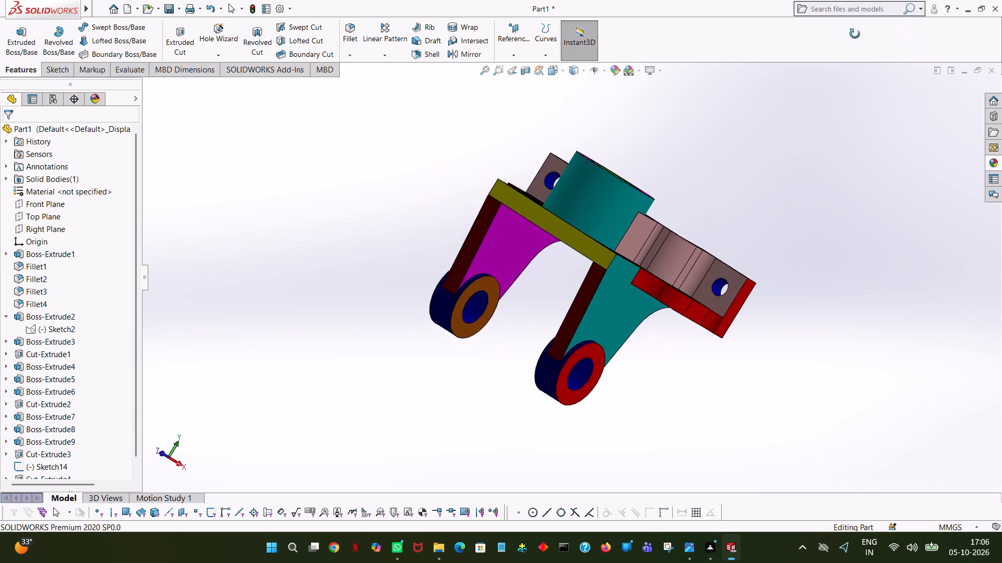
middle_drag(855, 34, 882, 60)
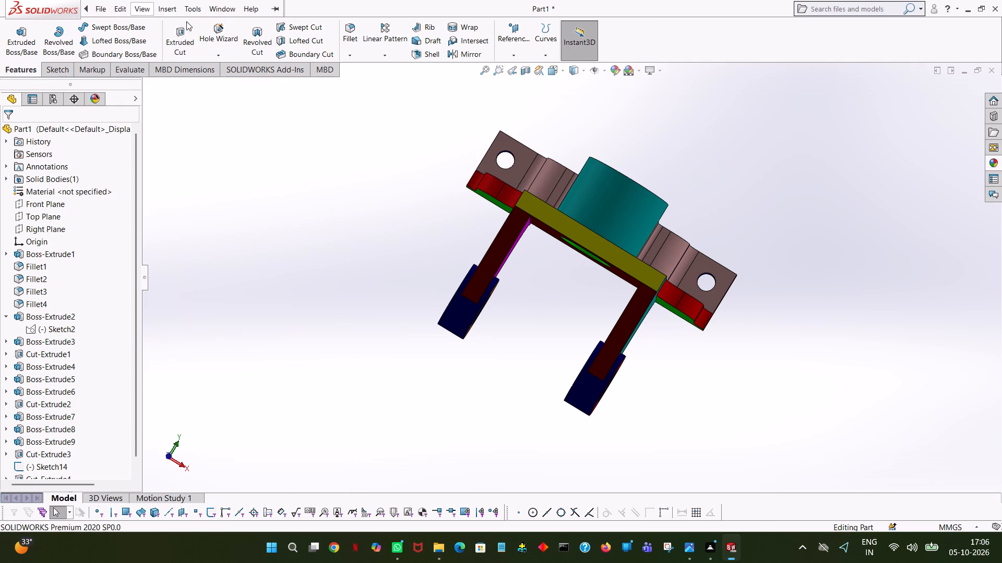
Save the bracket as an Adobe PDF named "multi axis mounting support bracket" in the fuji new pdf folder.
click(169, 7)
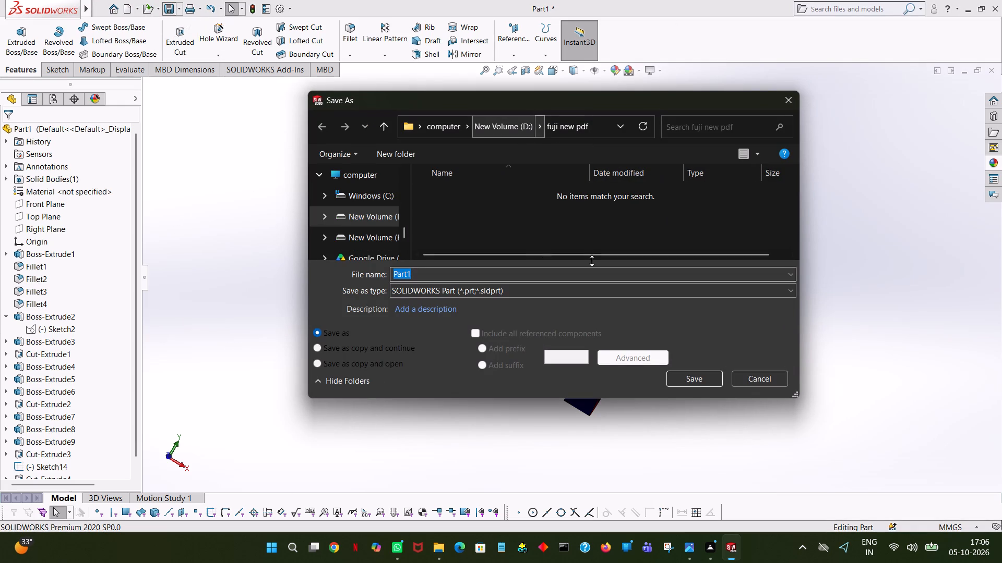
click(507, 293)
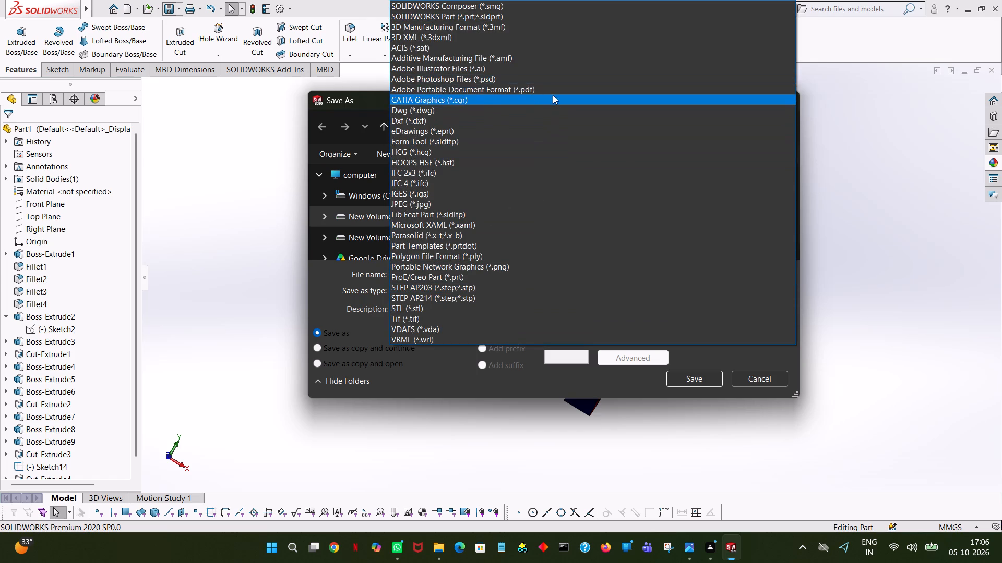
click(553, 95)
click(479, 335)
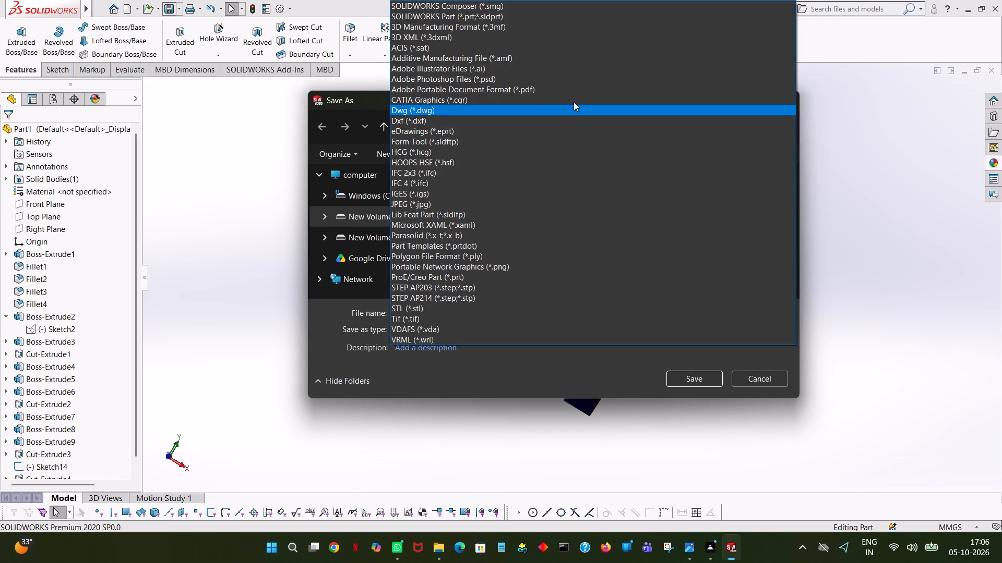
click(569, 90)
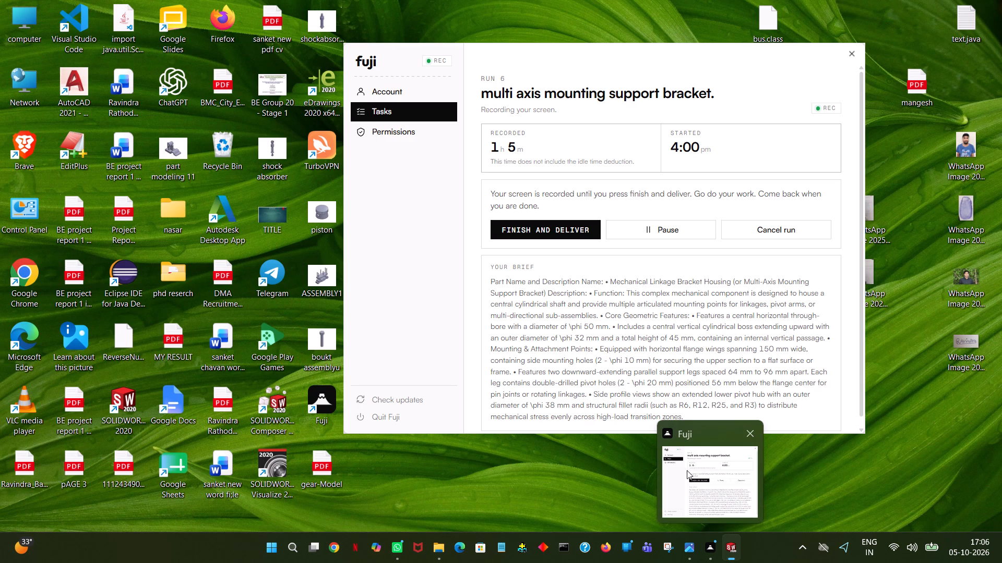
text(mu)
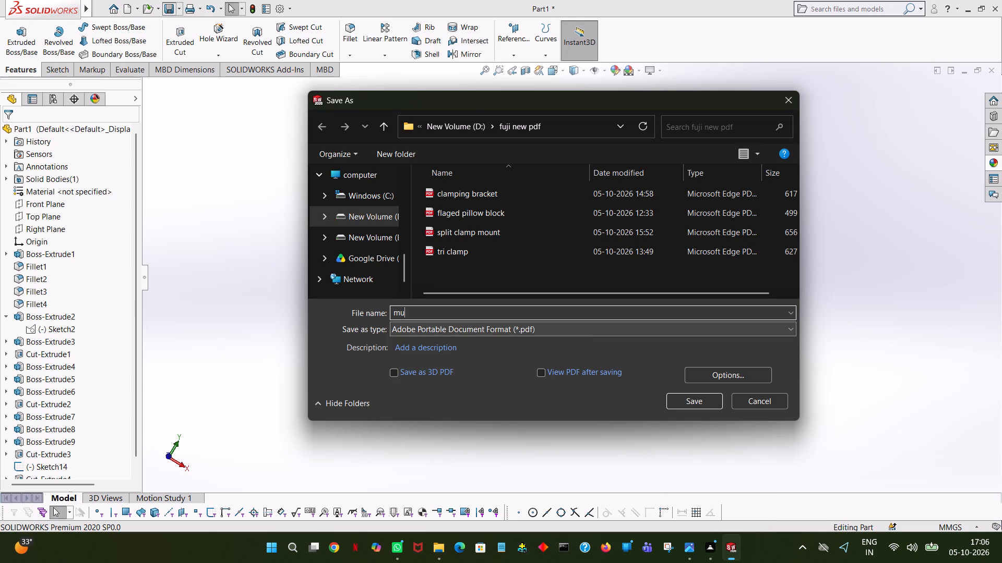
key(l)
text(ti axis)
key(space)
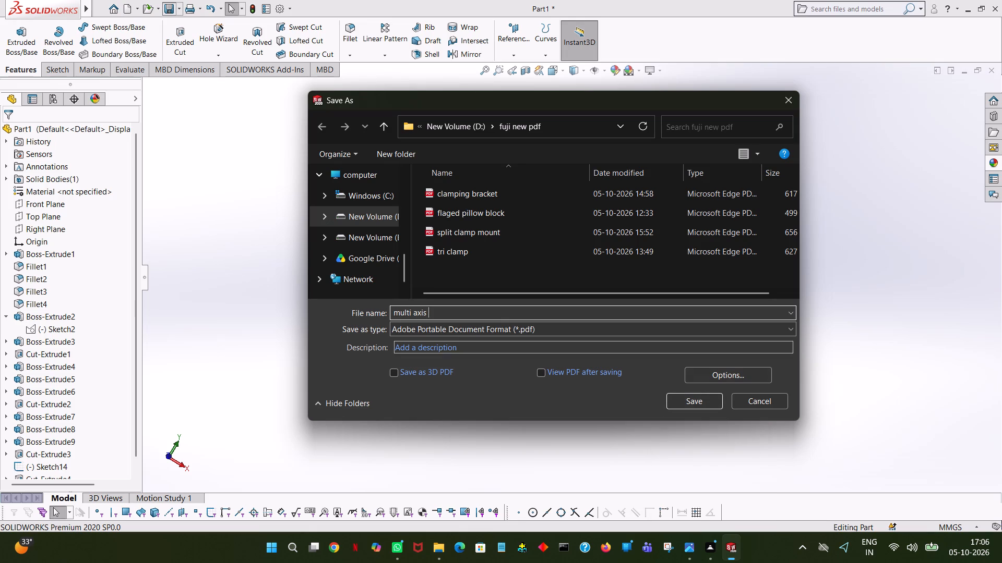
text(mounting)
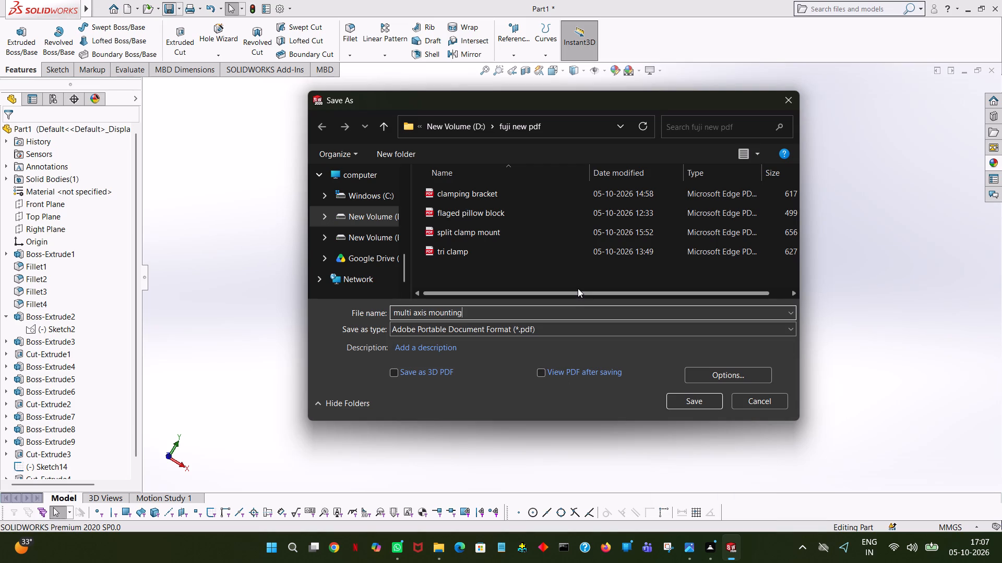
key(space)
text(support)
key(space)
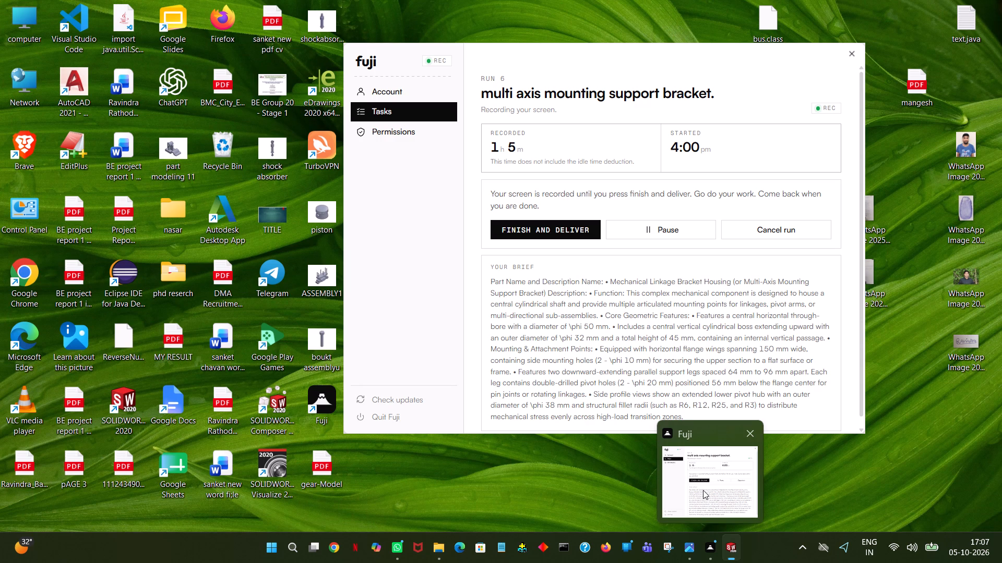
text(bracket)
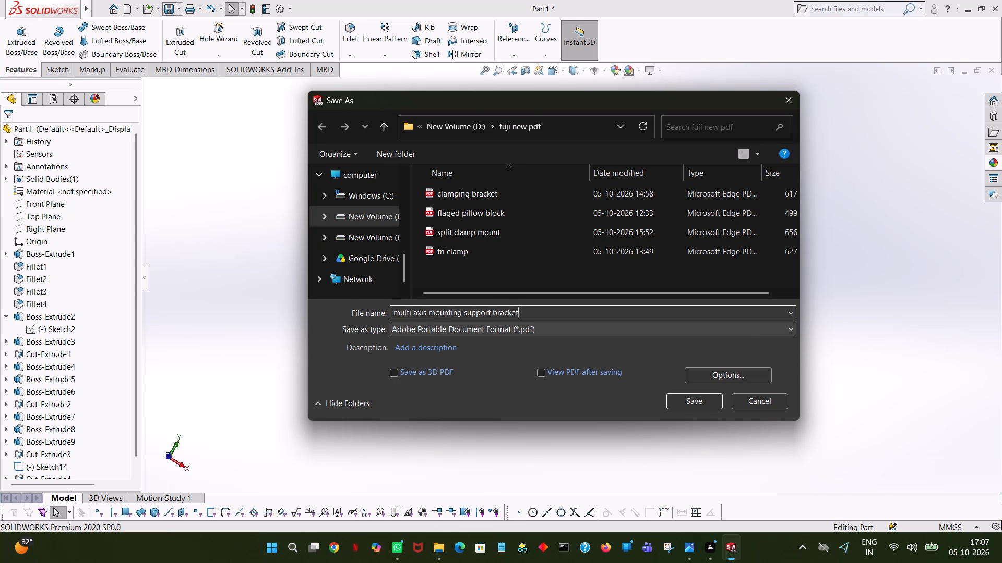
click(702, 402)
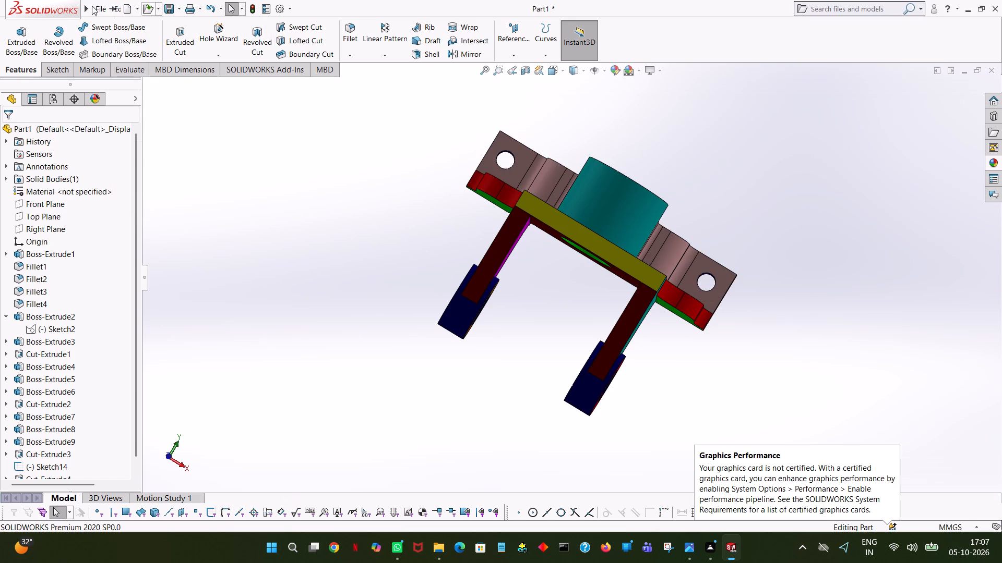
Save the model as a SOLIDWORKS part named "multi axis mounting support bracket" in the fuji new design folder.
click(172, 6)
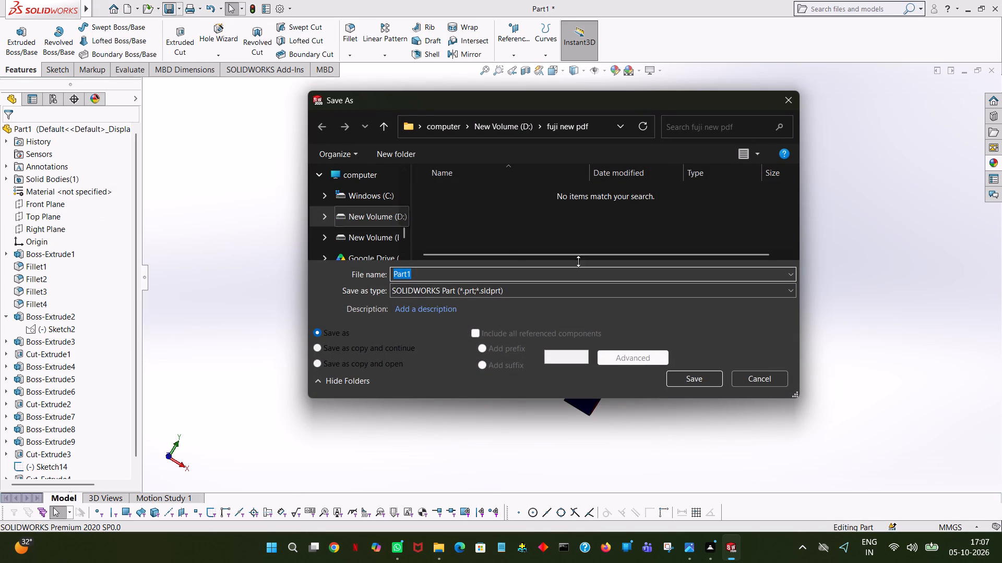
click(387, 126)
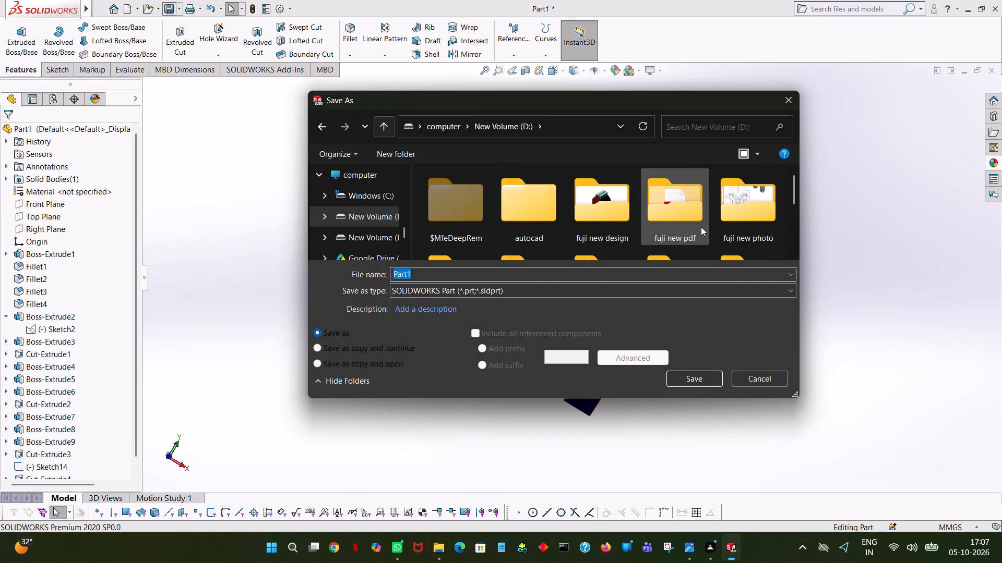
double_click(608, 212)
double_click(464, 274)
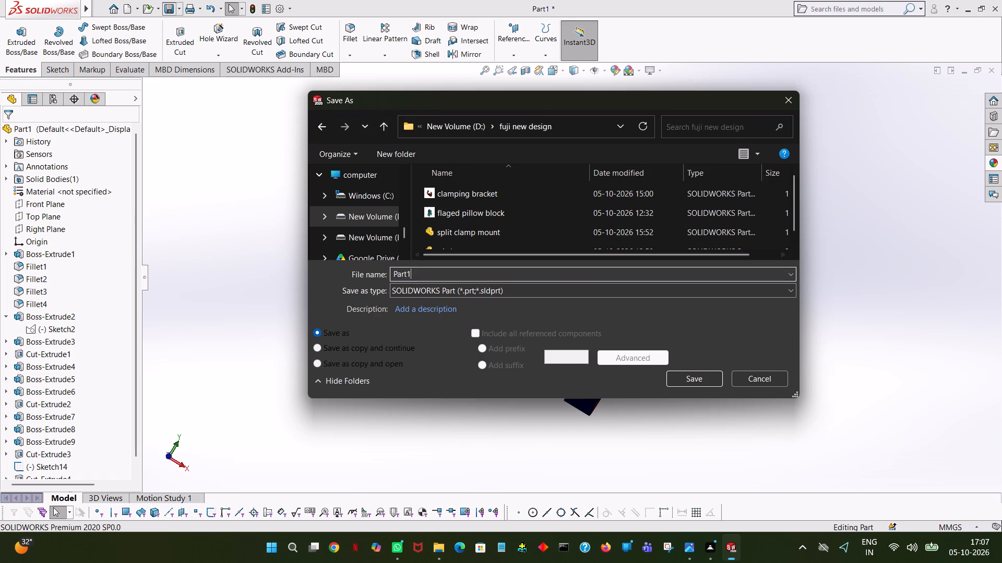
drag(466, 275, 319, 271)
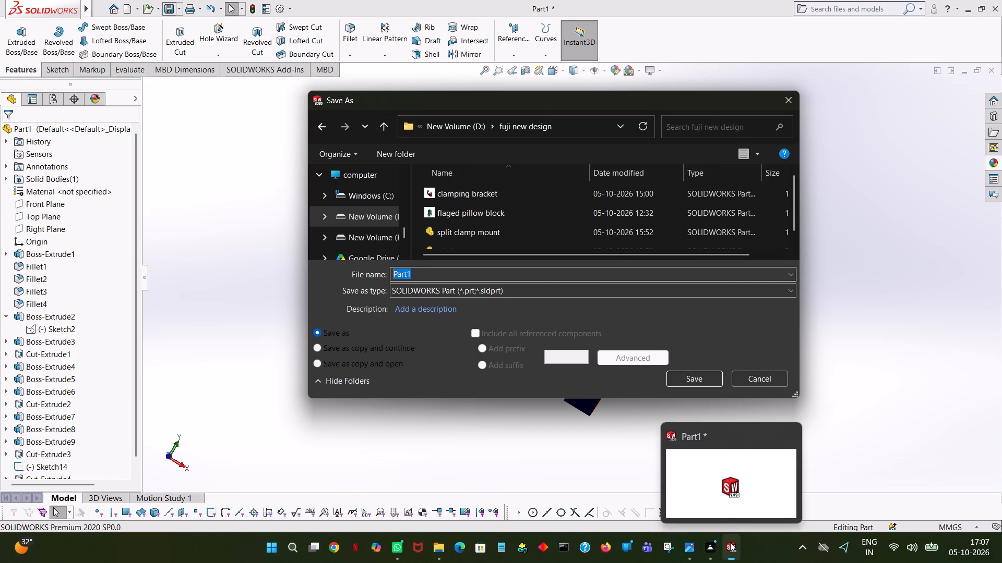
text(multi axis)
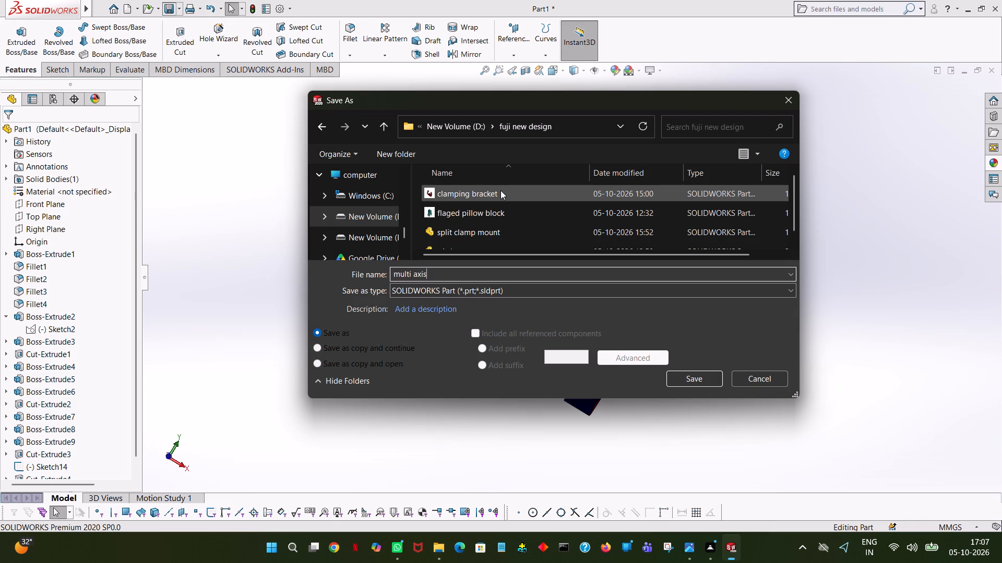
key(space)
text(mounting)
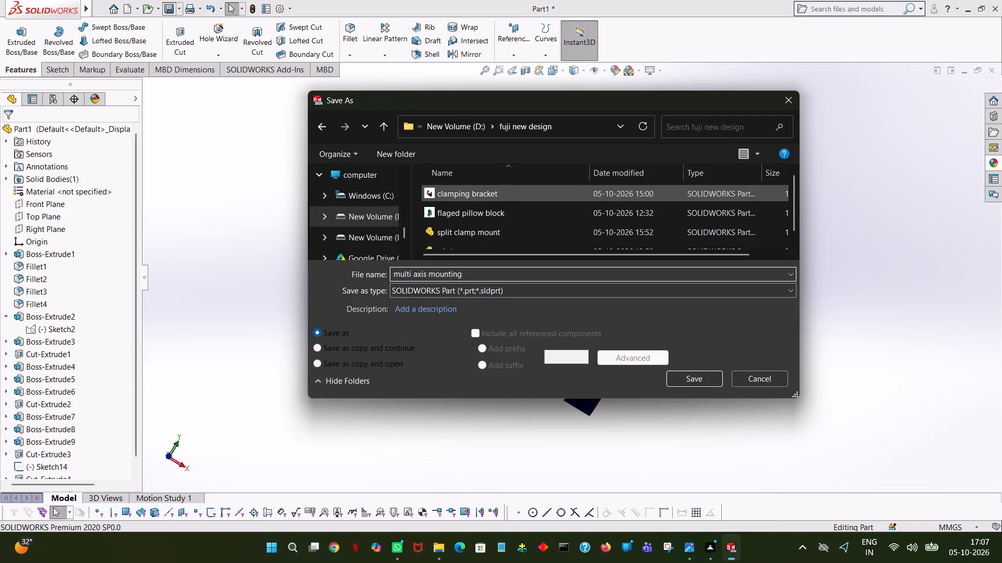
key(space)
text(support)
key(space)
text(bracket)
click(706, 381)
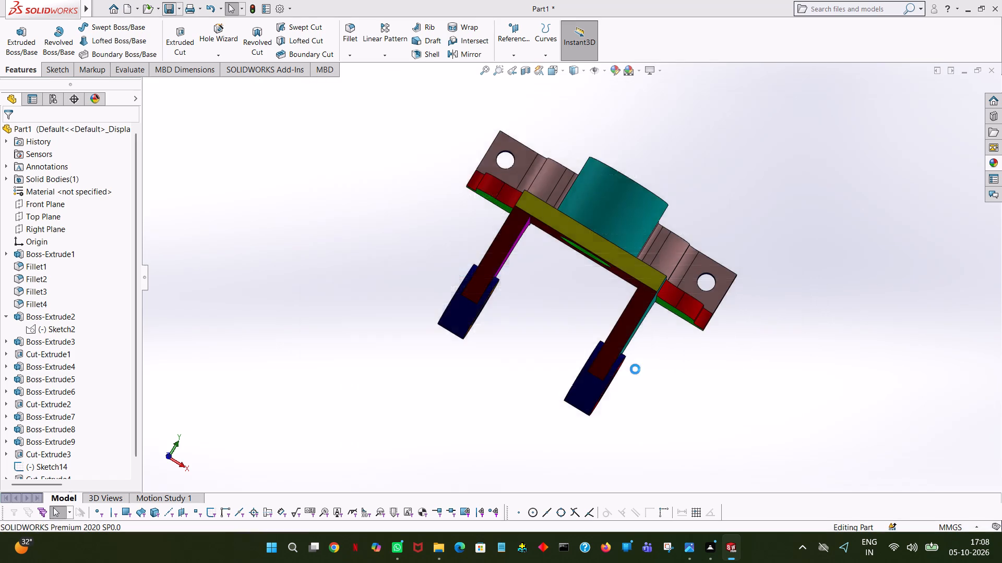